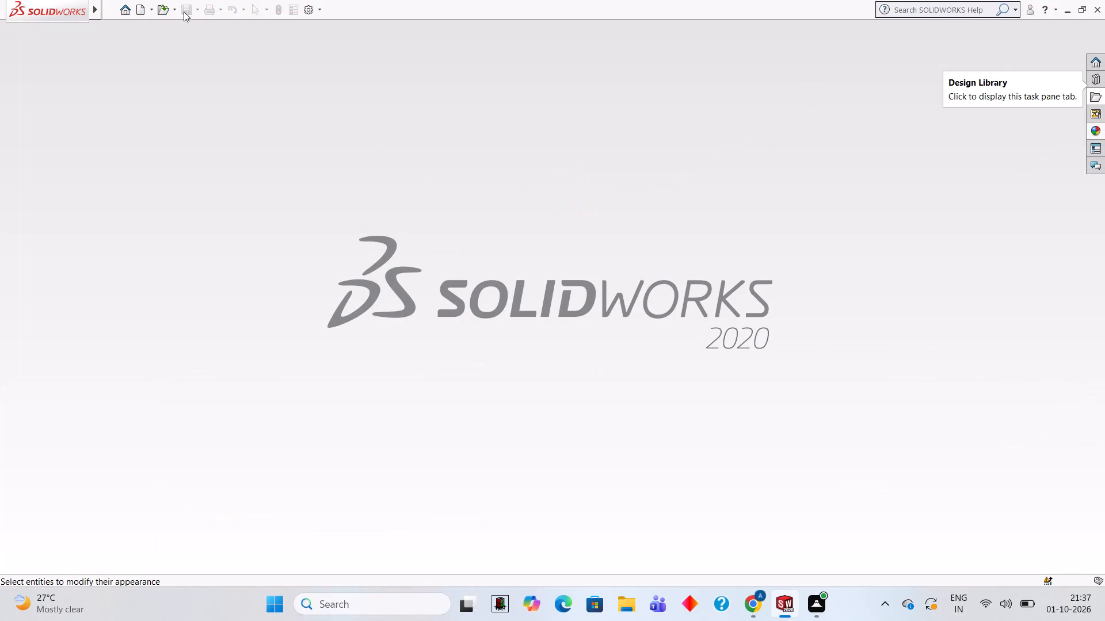
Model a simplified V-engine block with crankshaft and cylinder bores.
Create a new part document.
click(146, 11)
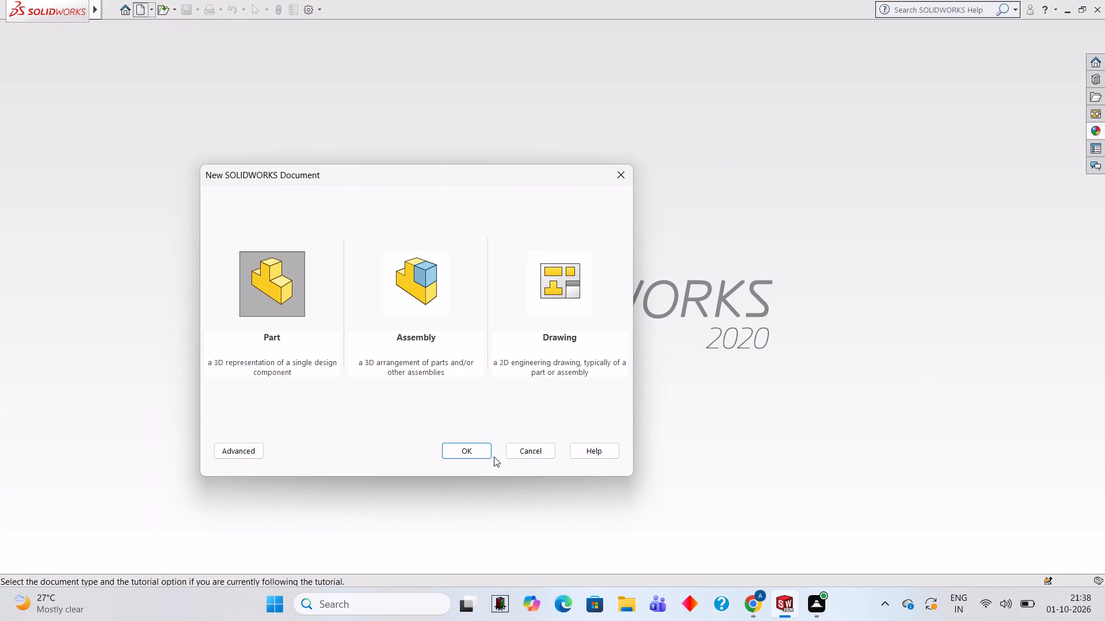
click(477, 448)
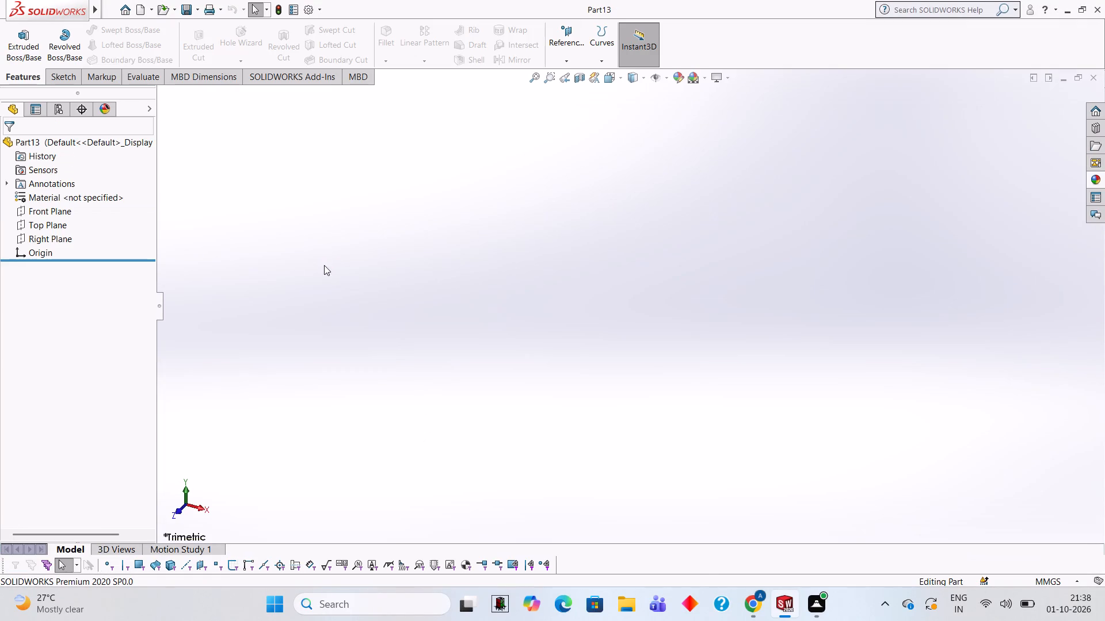
Start a sketch on the Front Plane.
click(50, 210)
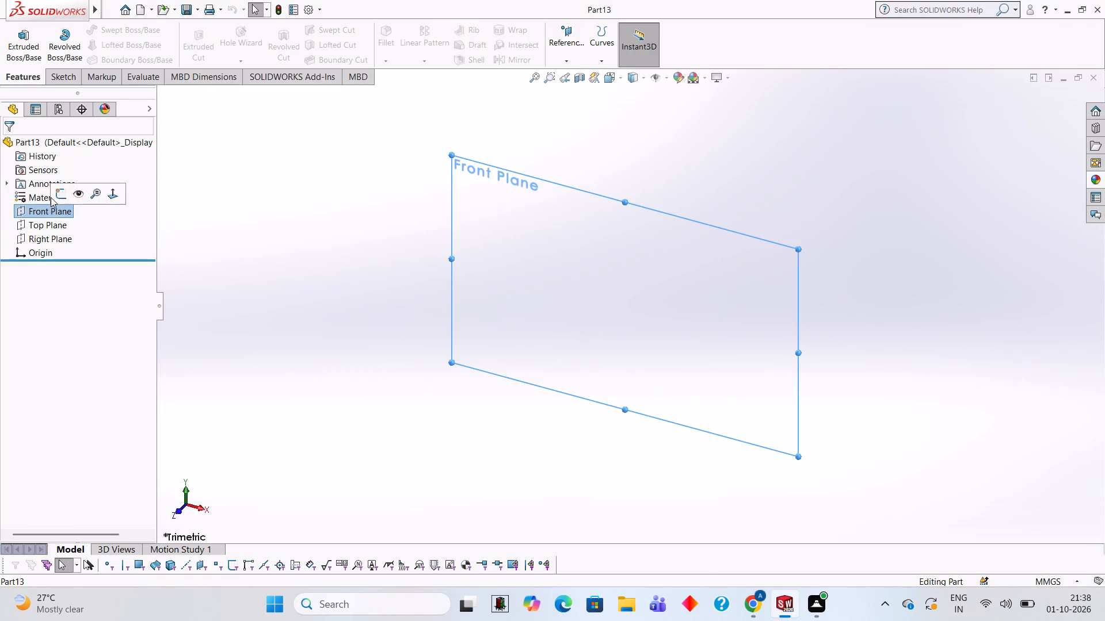
click(56, 199)
click(525, 279)
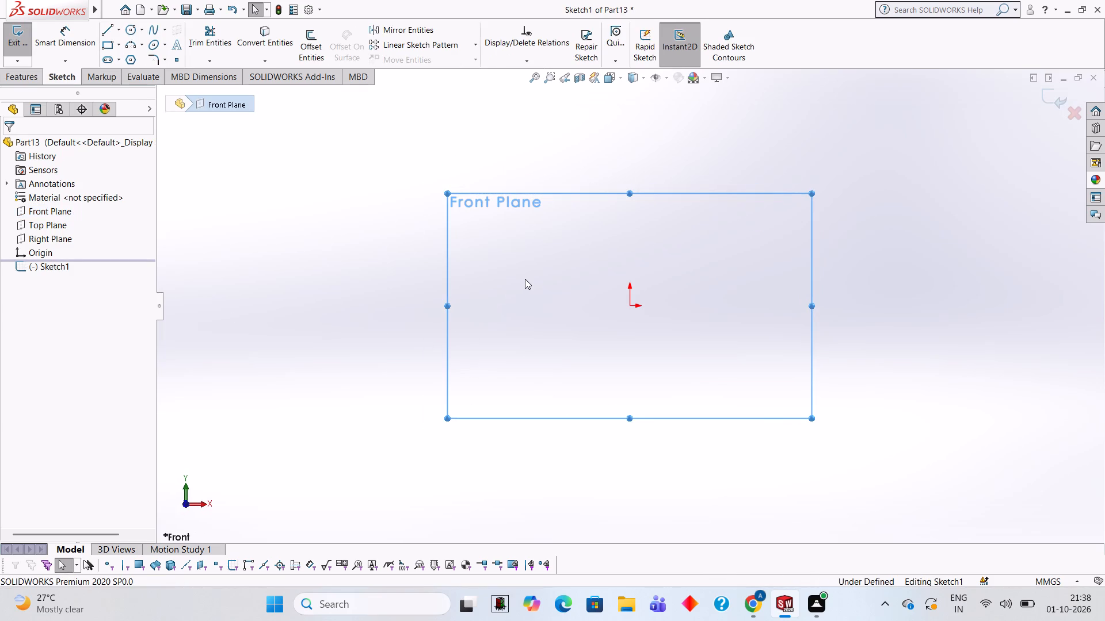
Draw a 25 mm horizontal line from the origin in the positive X direction.
click(110, 28)
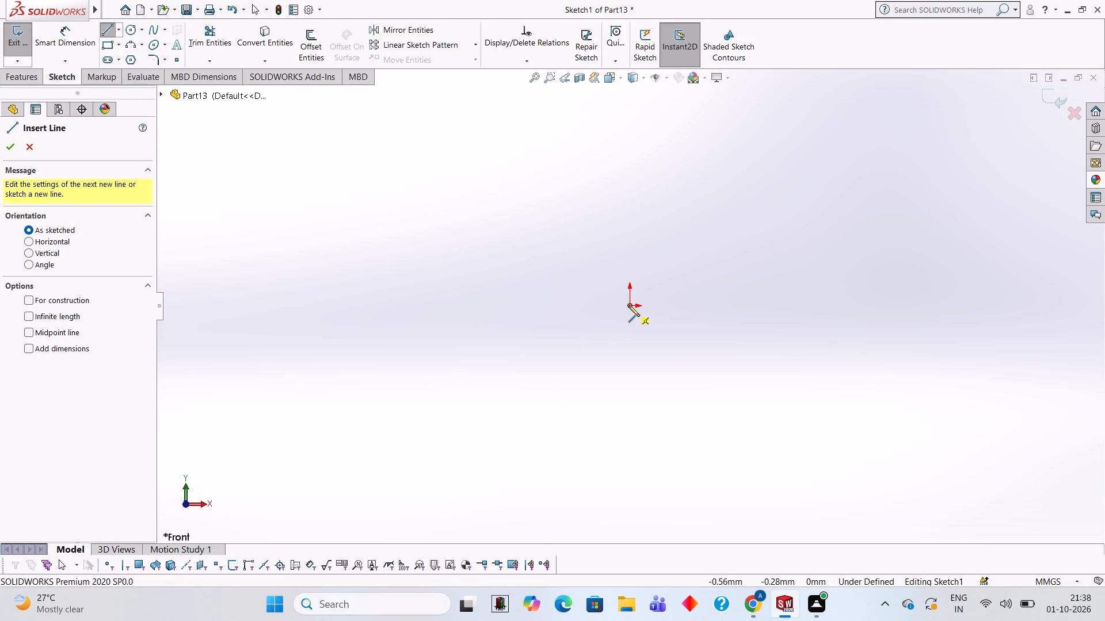
click(628, 305)
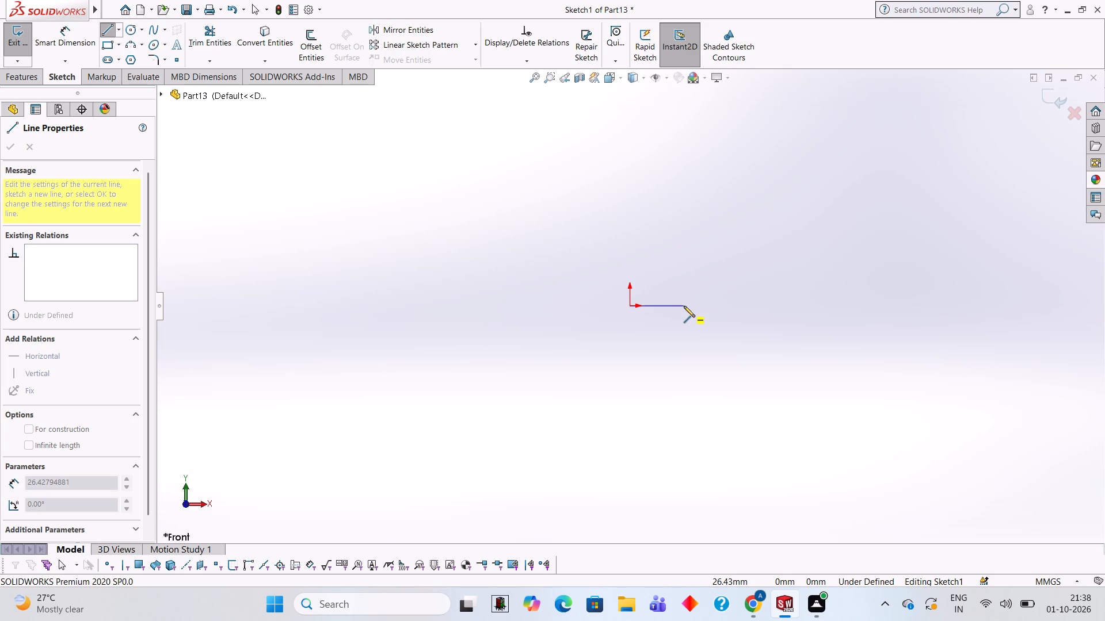
text(25)
key(Return)
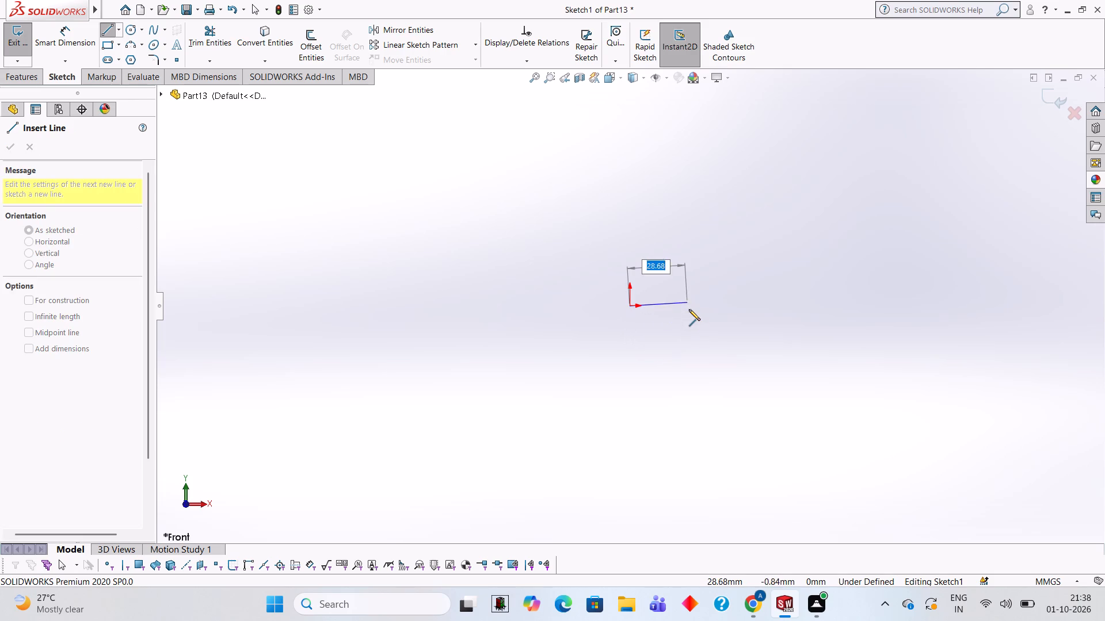
text(25)
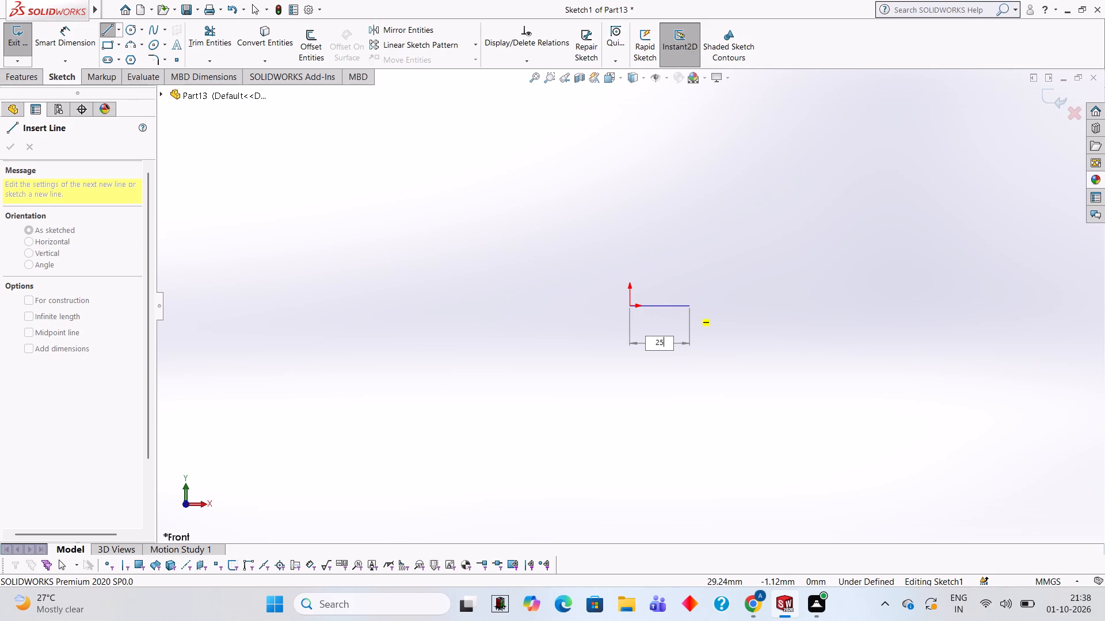
key(Return)
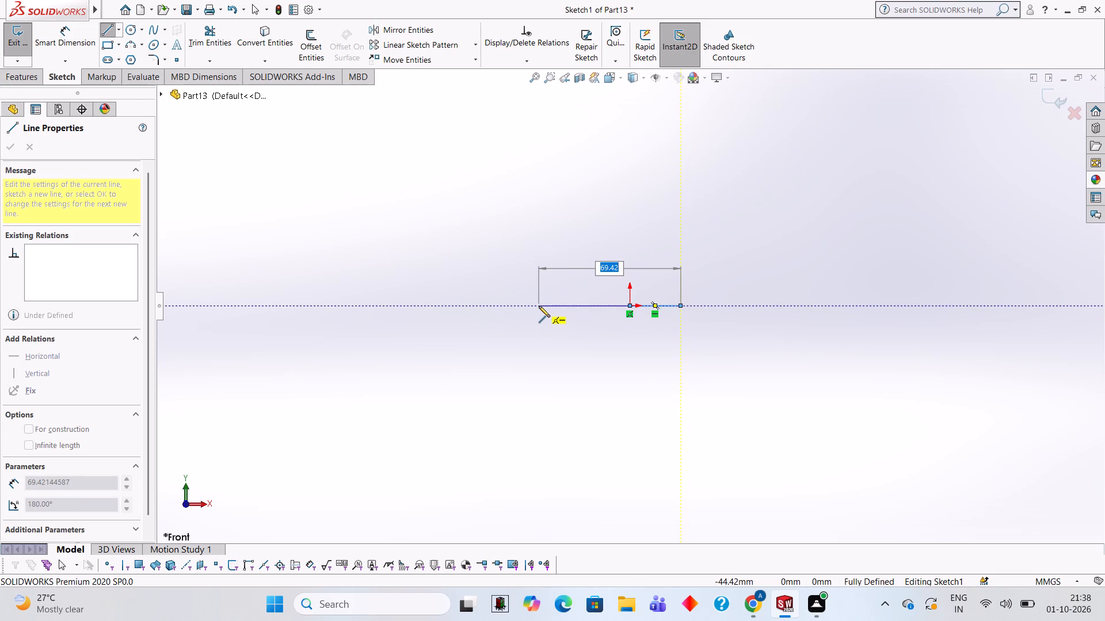
Draw a 50 mm horizontal line from the 25 mm line's free end back through the origin, and end the line chain.
text(30)
key(BackSpace)
key(BackSpace)
text(50)
key(Return)
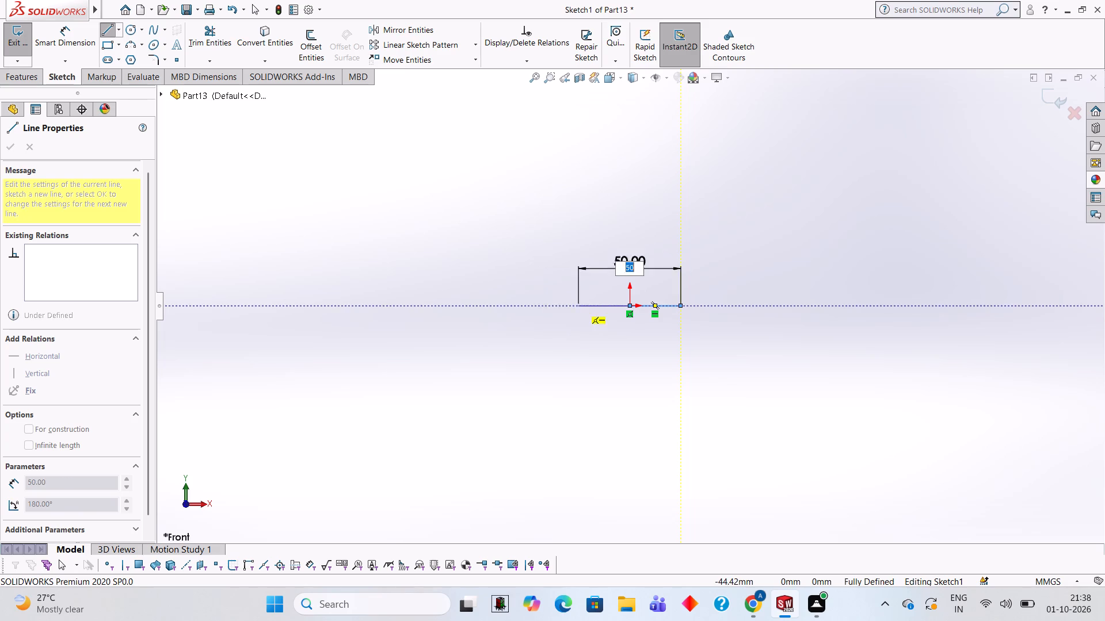
scroll(664, 279, down, 3)
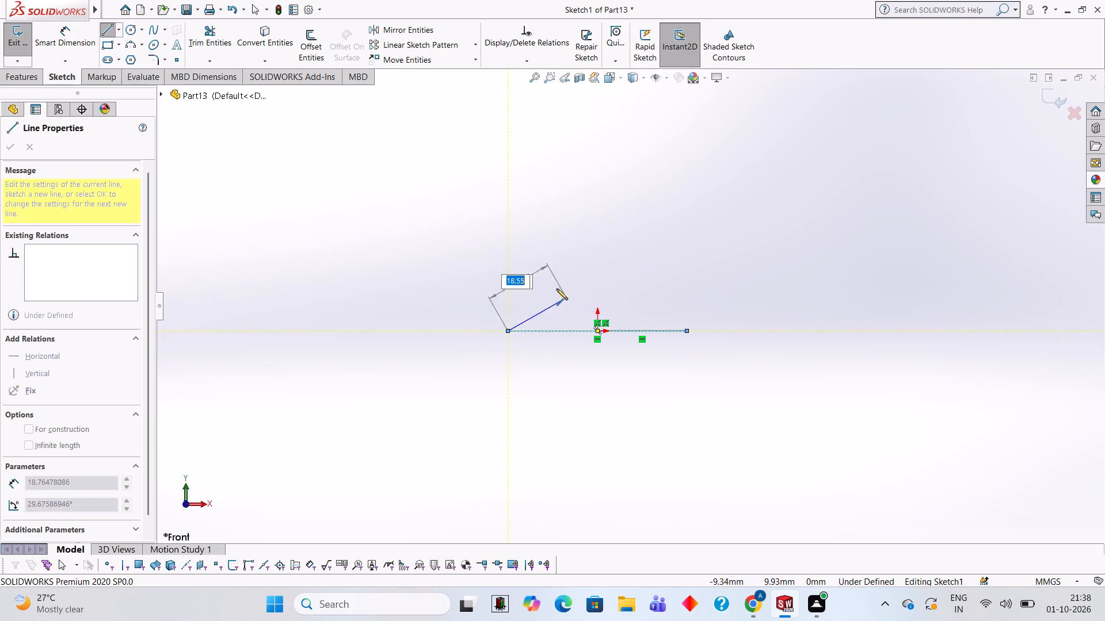
scroll(546, 282, down, 1)
key(Escape)
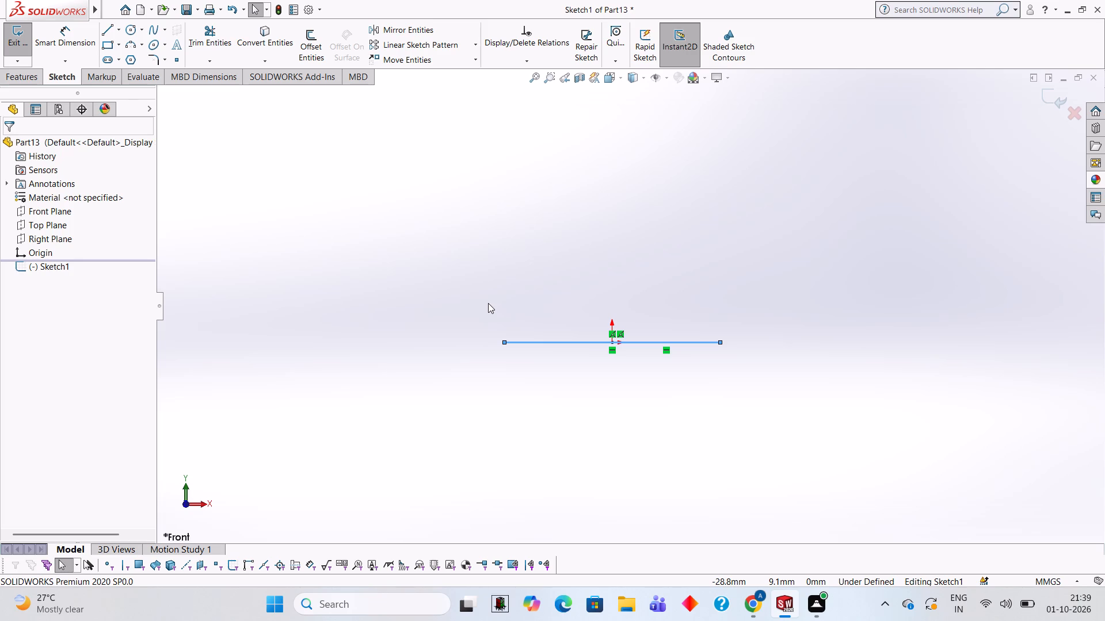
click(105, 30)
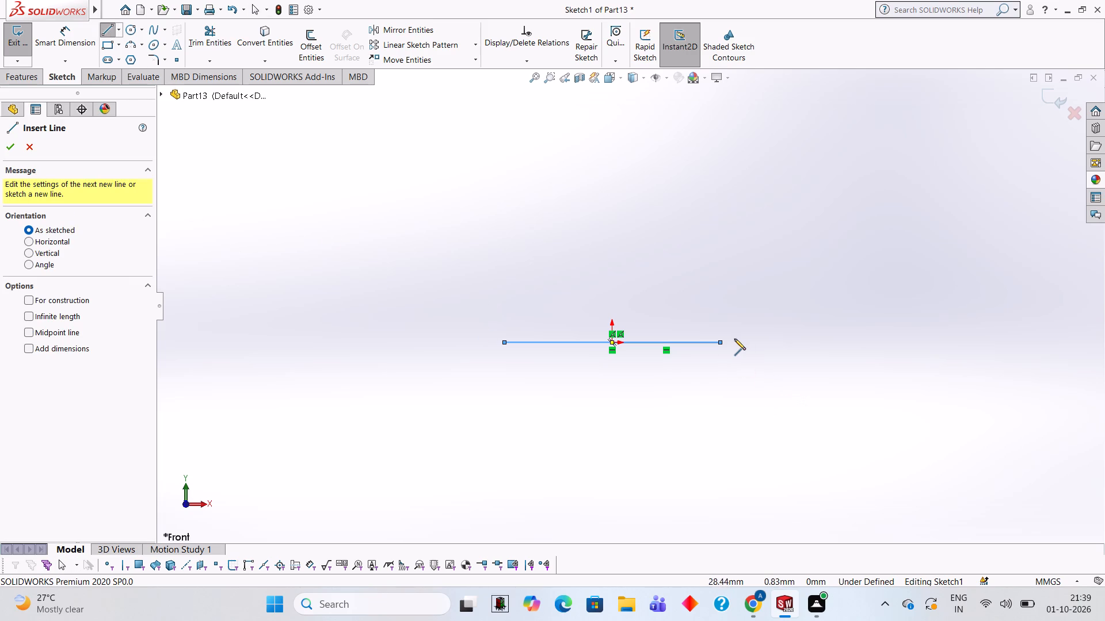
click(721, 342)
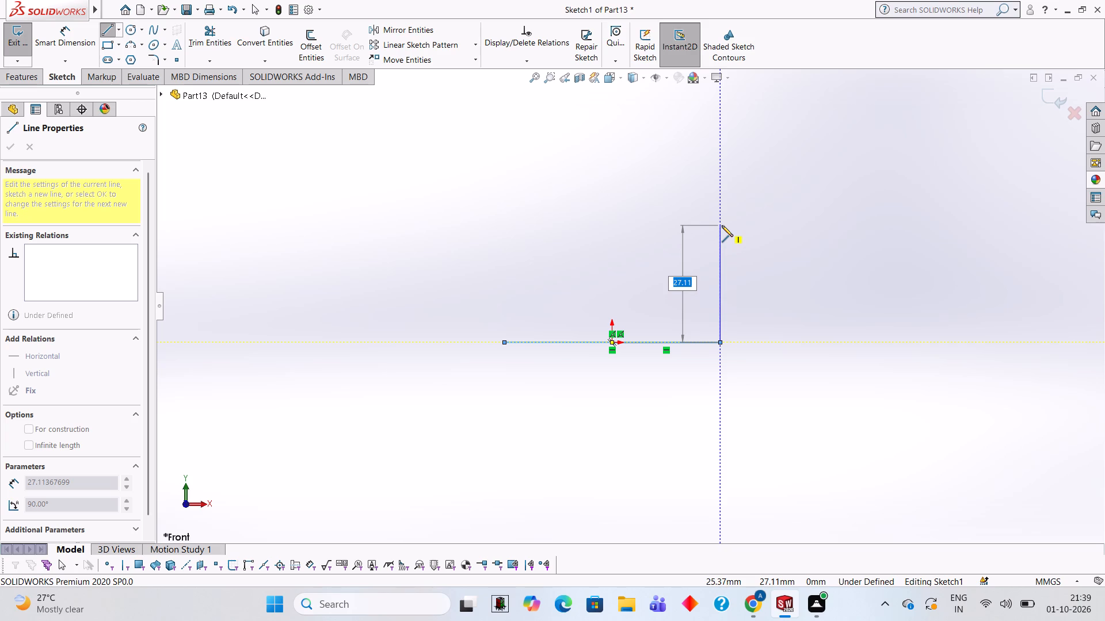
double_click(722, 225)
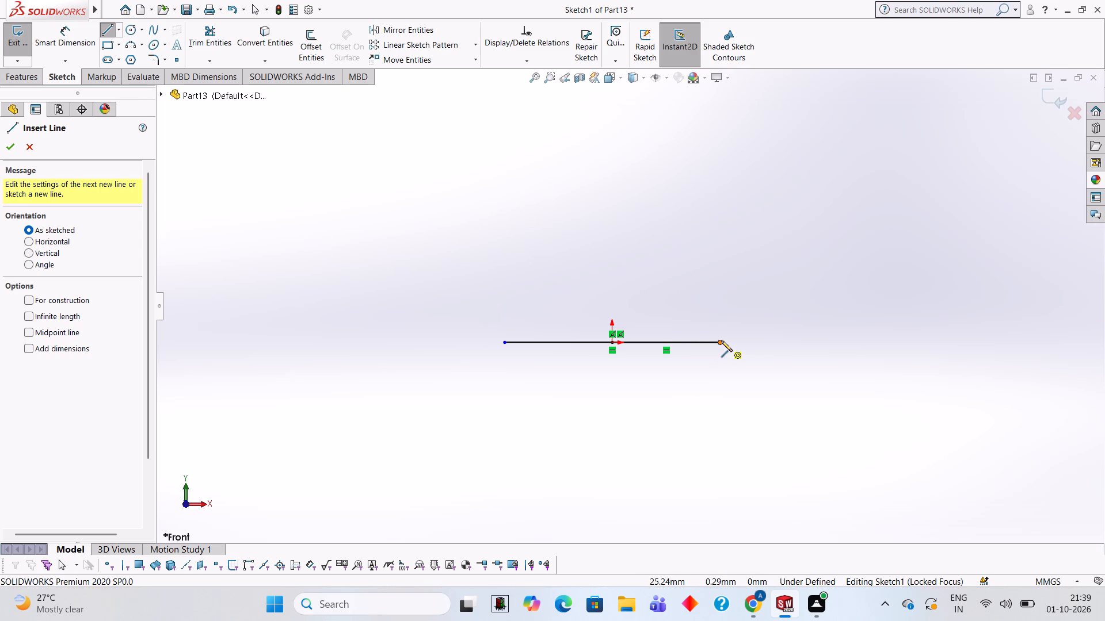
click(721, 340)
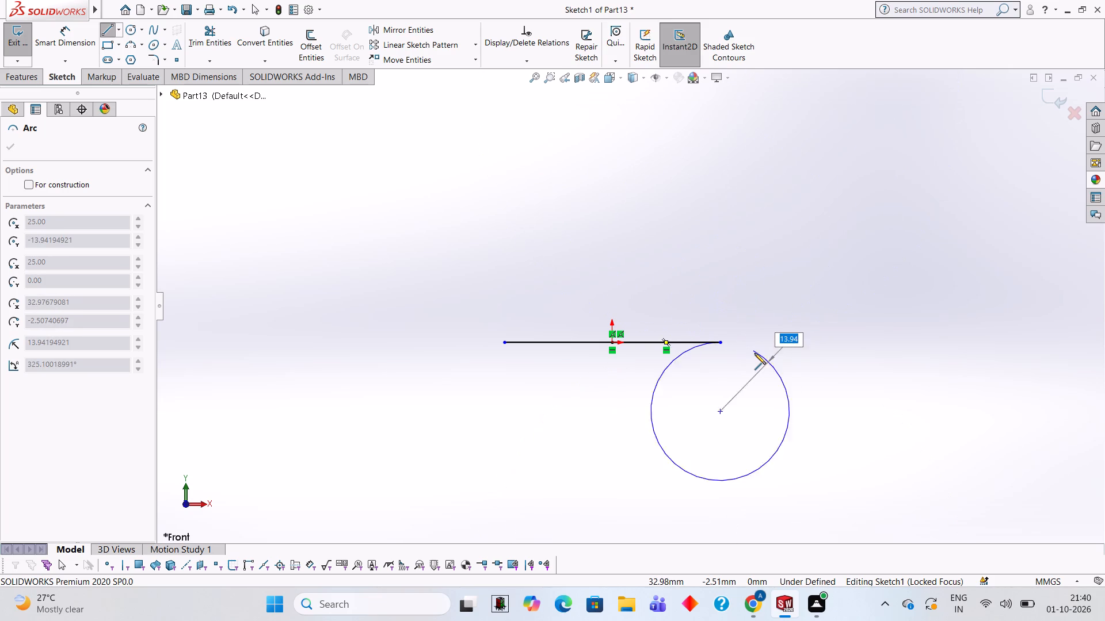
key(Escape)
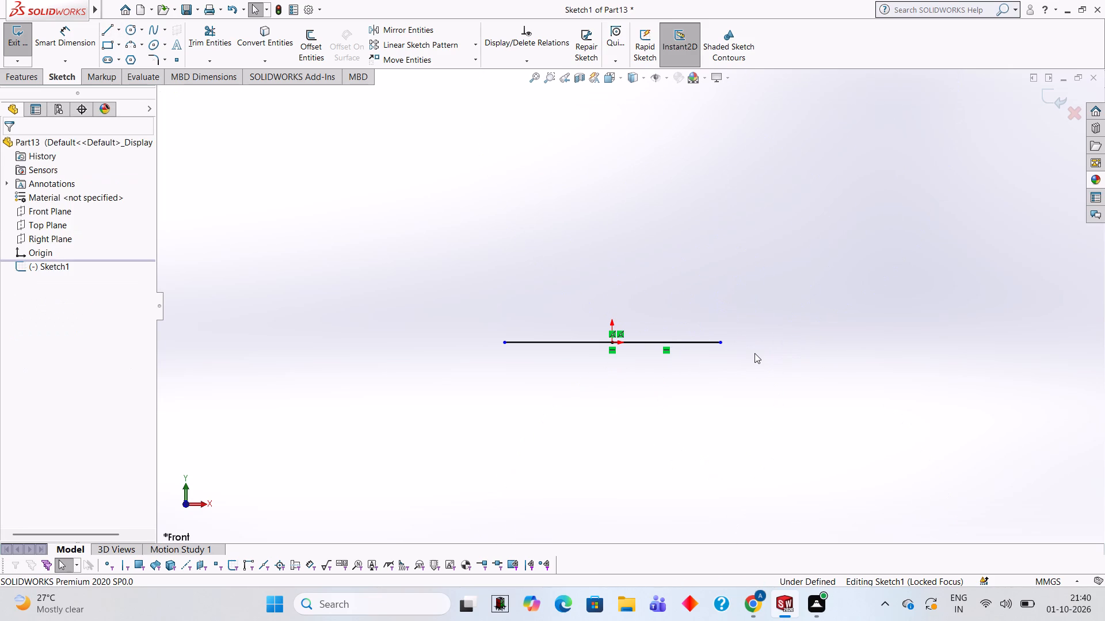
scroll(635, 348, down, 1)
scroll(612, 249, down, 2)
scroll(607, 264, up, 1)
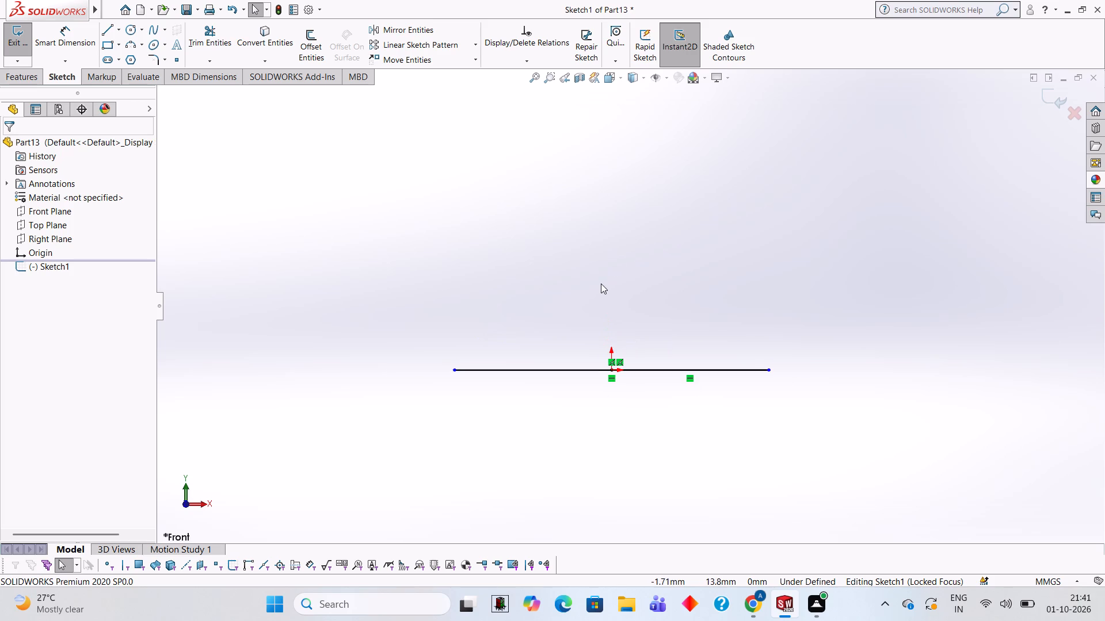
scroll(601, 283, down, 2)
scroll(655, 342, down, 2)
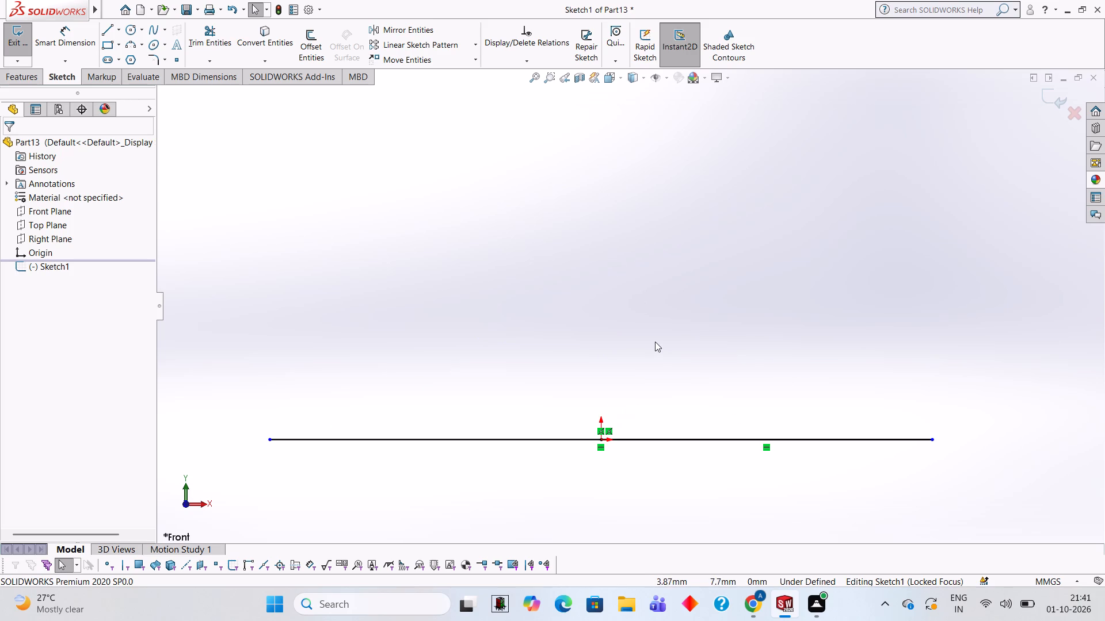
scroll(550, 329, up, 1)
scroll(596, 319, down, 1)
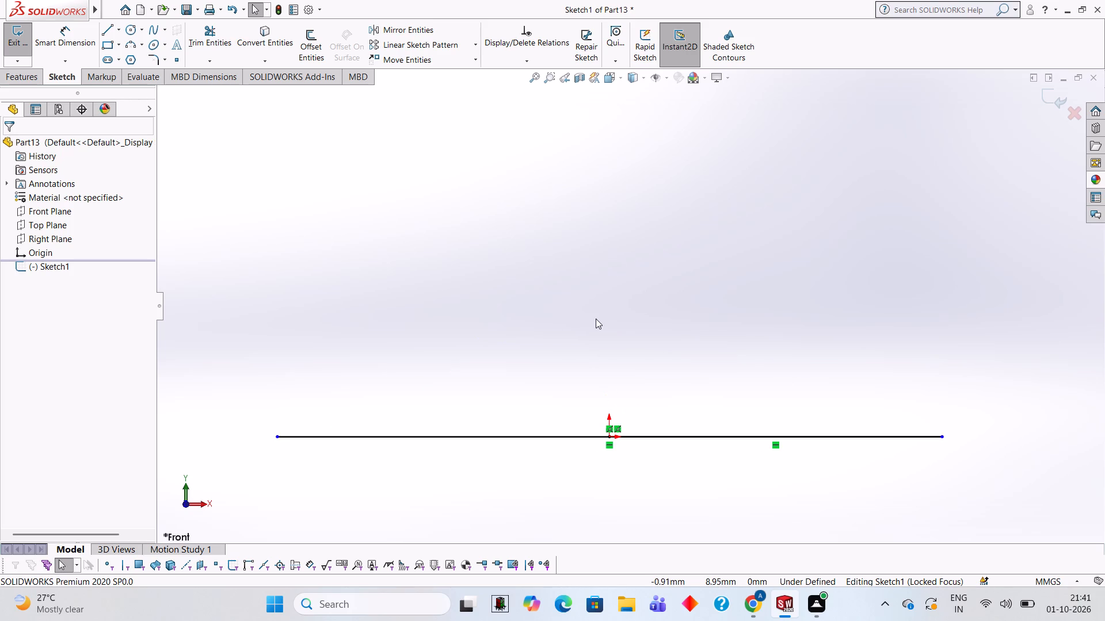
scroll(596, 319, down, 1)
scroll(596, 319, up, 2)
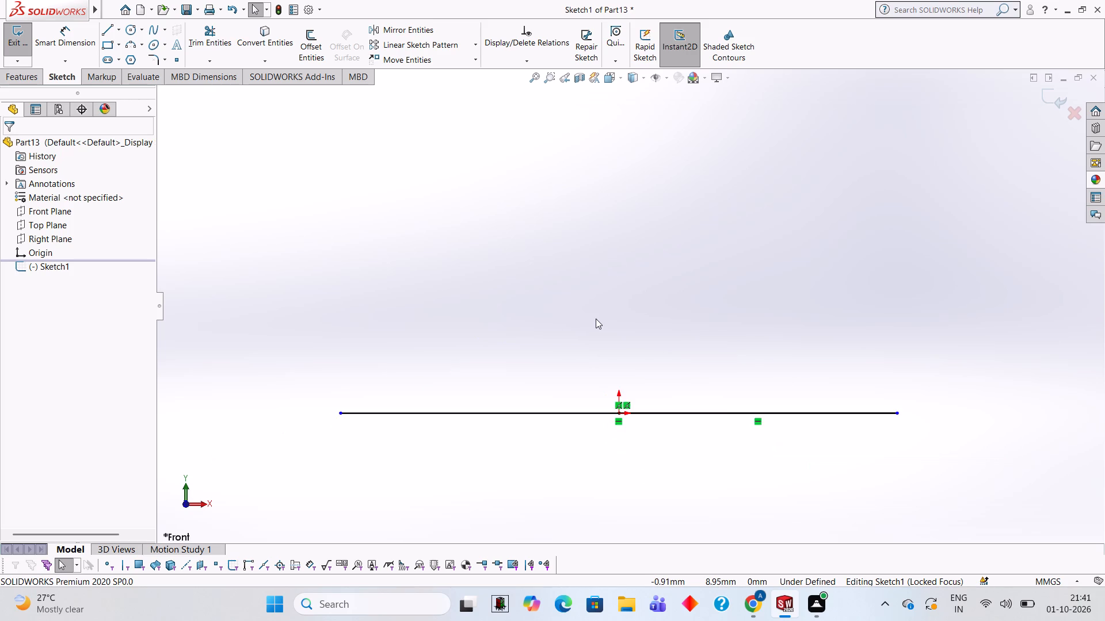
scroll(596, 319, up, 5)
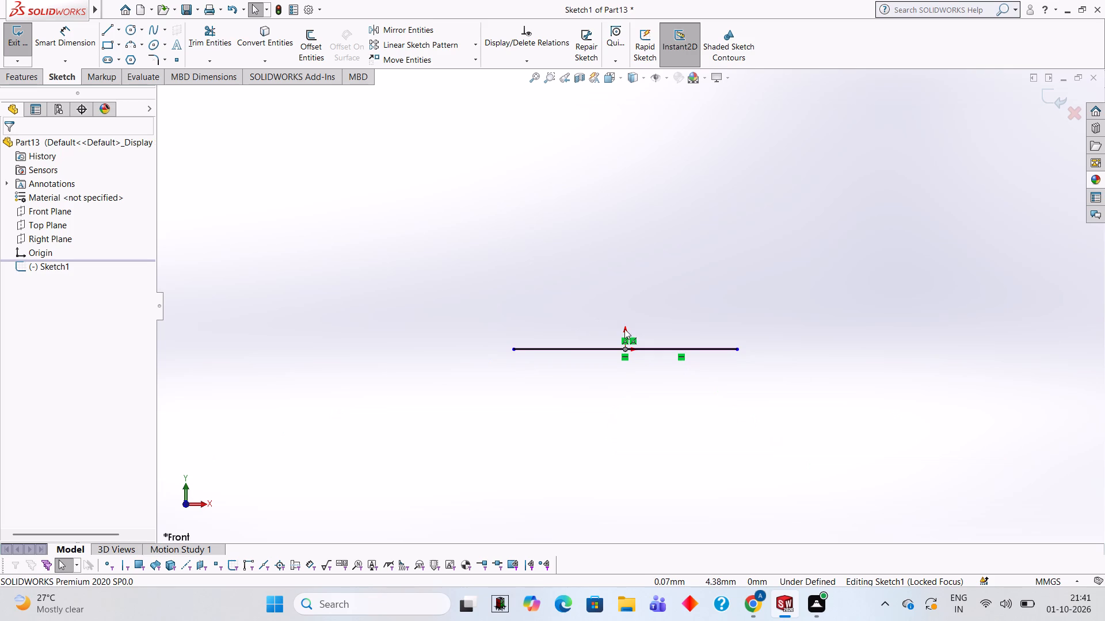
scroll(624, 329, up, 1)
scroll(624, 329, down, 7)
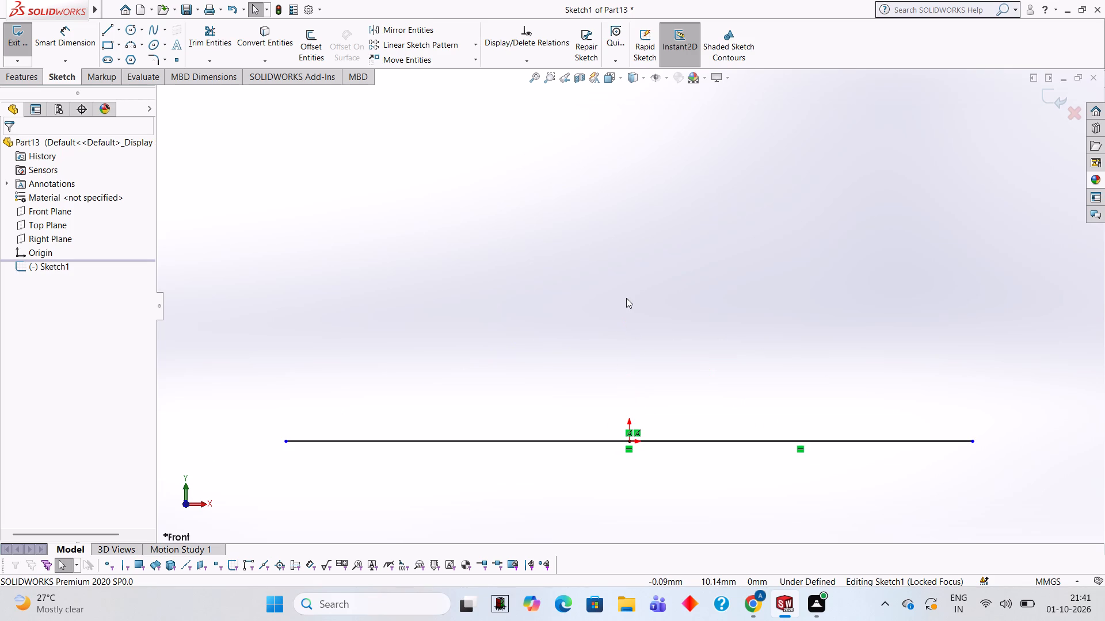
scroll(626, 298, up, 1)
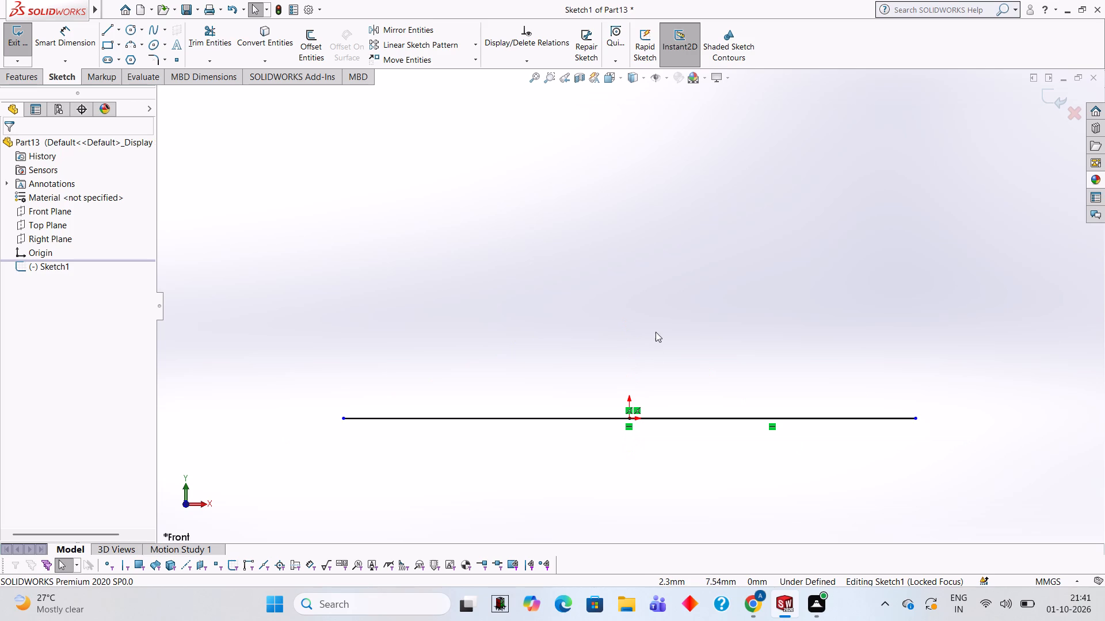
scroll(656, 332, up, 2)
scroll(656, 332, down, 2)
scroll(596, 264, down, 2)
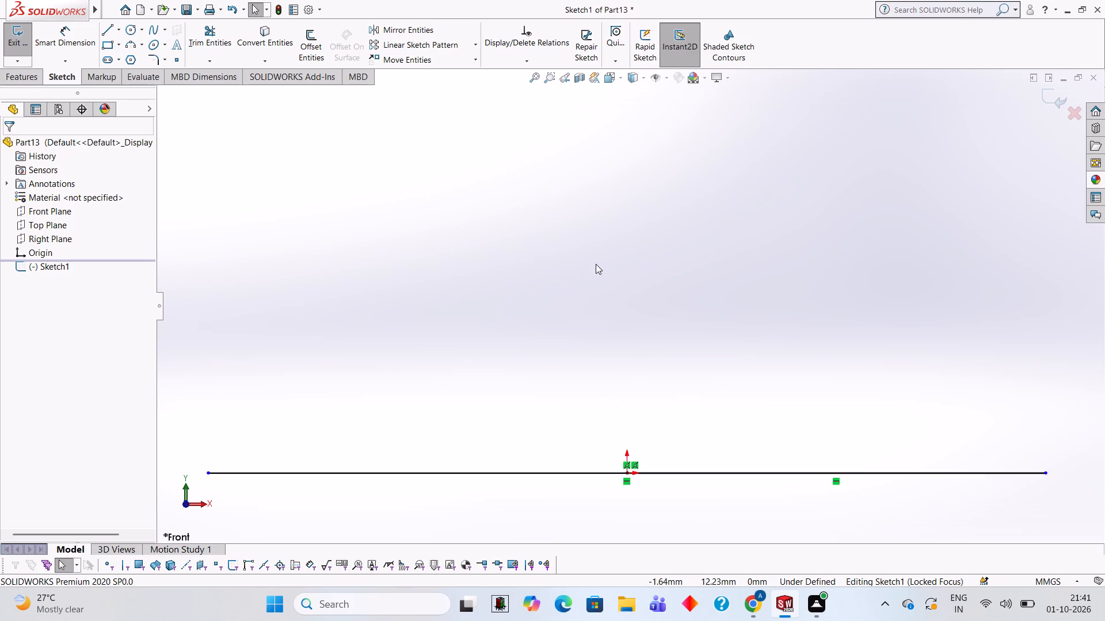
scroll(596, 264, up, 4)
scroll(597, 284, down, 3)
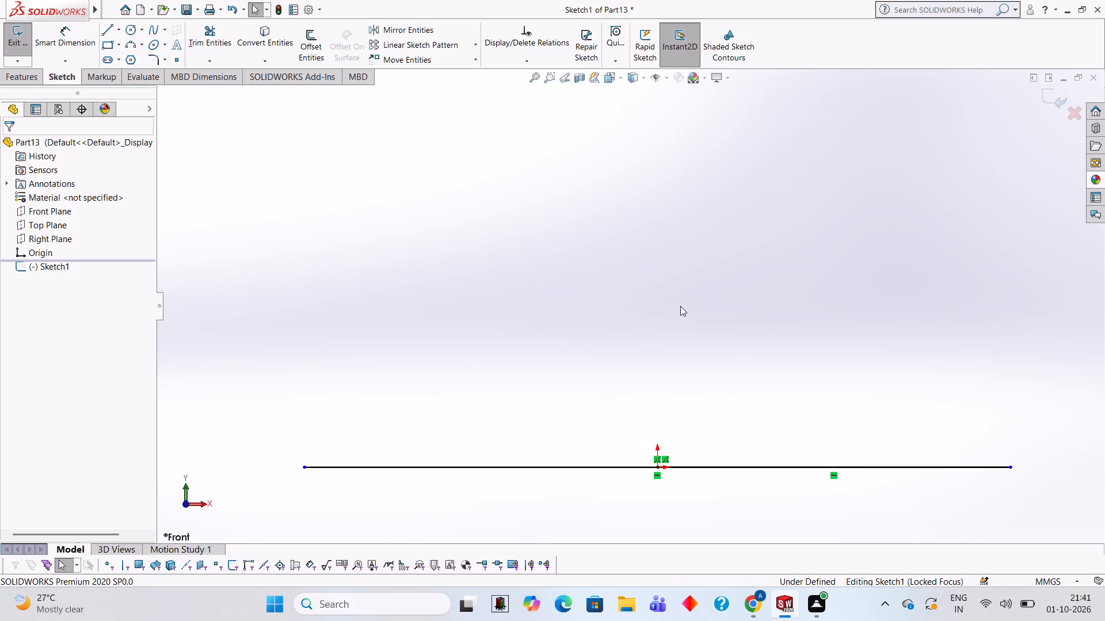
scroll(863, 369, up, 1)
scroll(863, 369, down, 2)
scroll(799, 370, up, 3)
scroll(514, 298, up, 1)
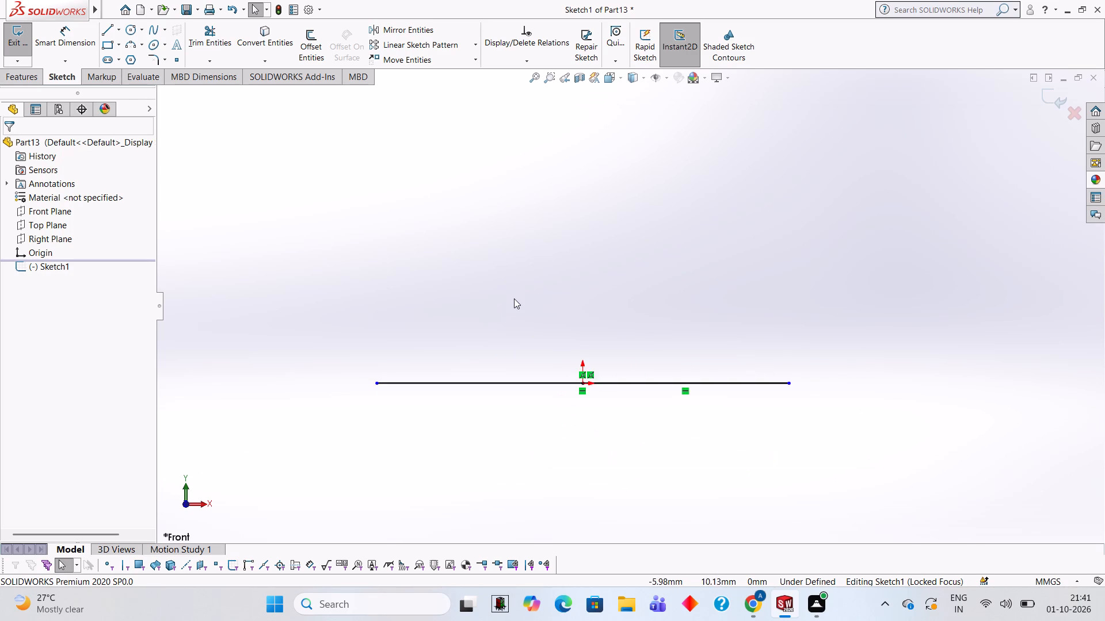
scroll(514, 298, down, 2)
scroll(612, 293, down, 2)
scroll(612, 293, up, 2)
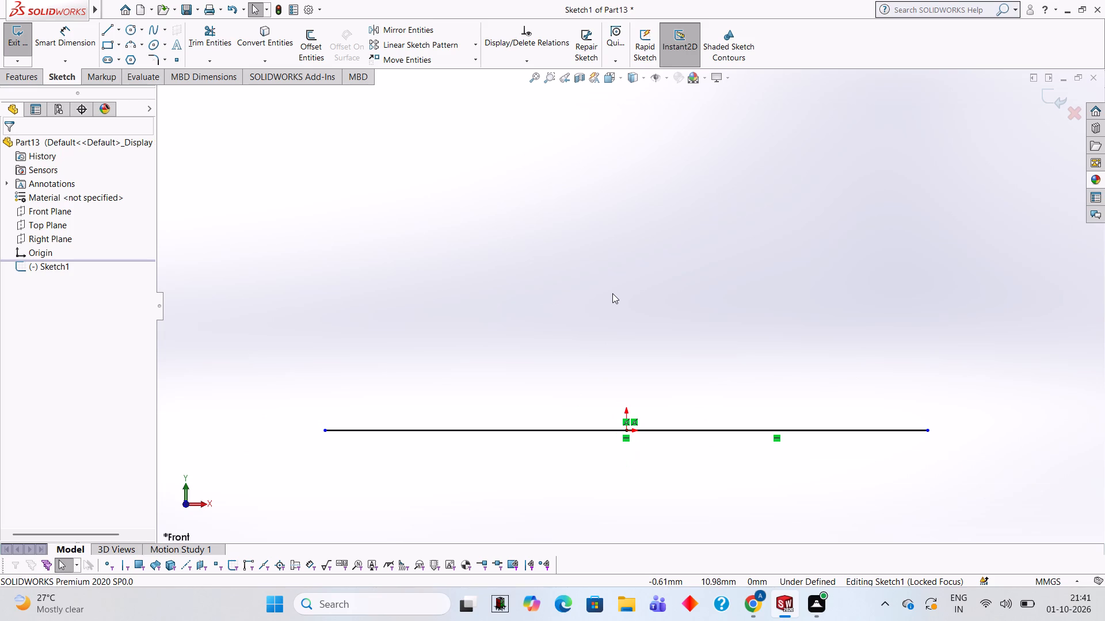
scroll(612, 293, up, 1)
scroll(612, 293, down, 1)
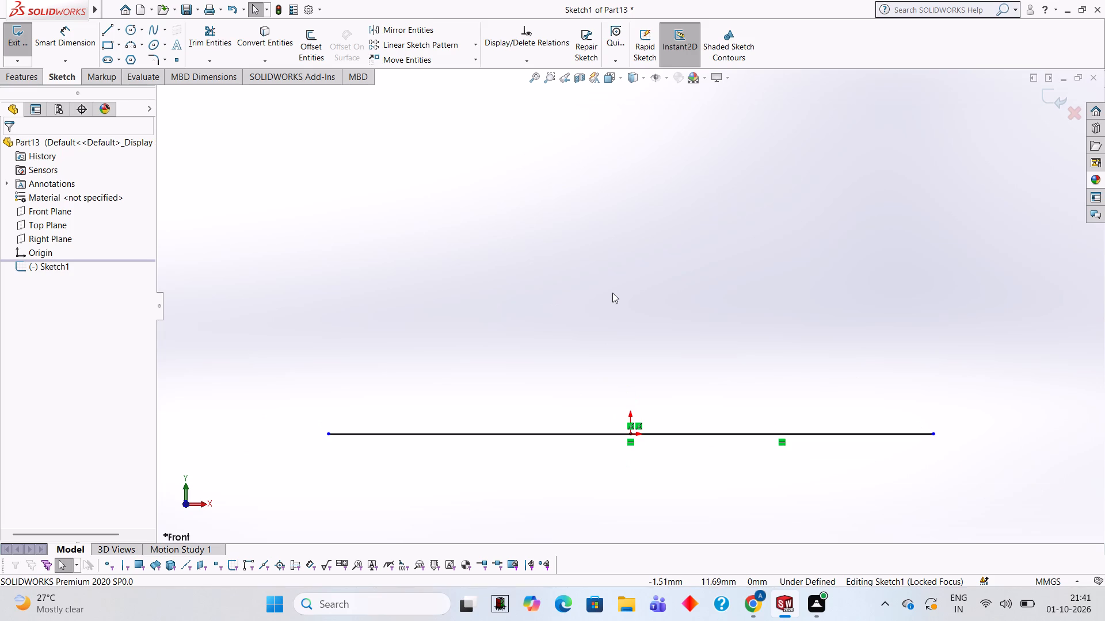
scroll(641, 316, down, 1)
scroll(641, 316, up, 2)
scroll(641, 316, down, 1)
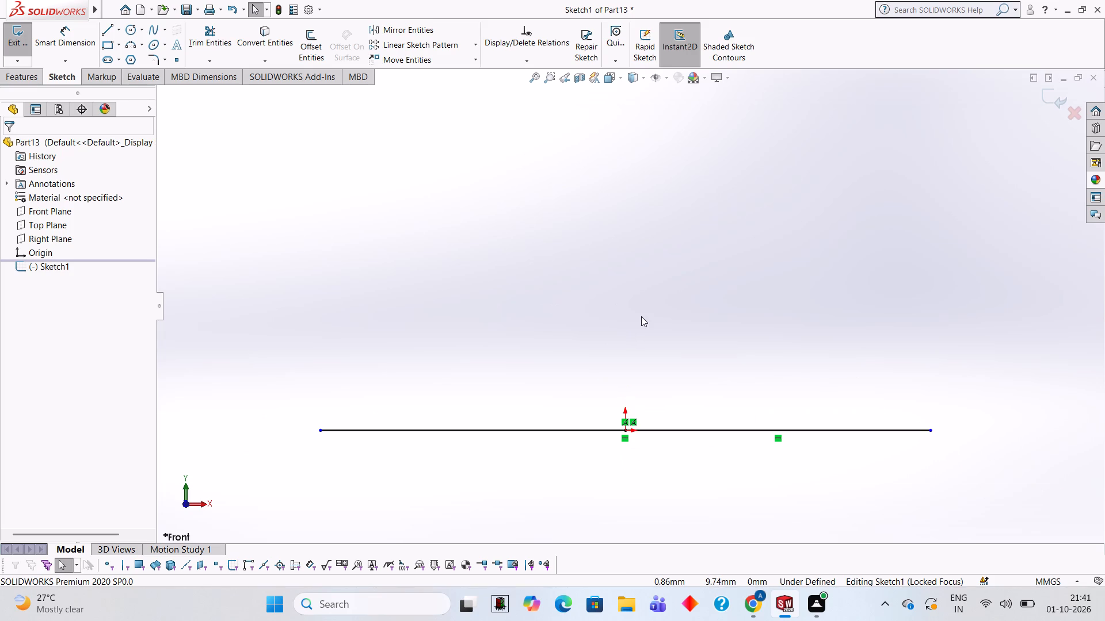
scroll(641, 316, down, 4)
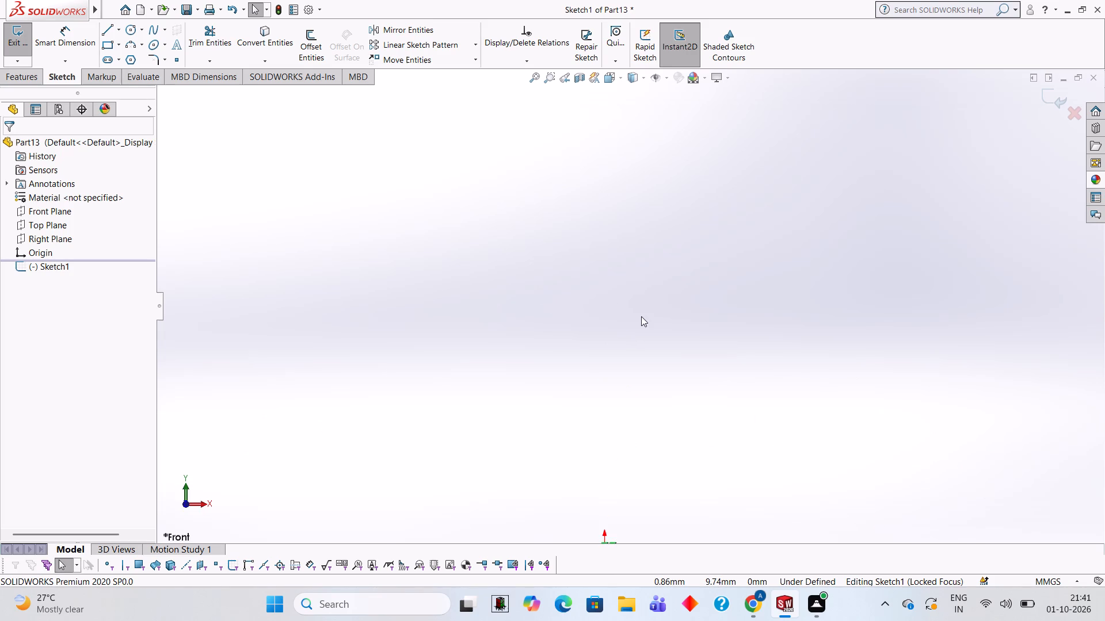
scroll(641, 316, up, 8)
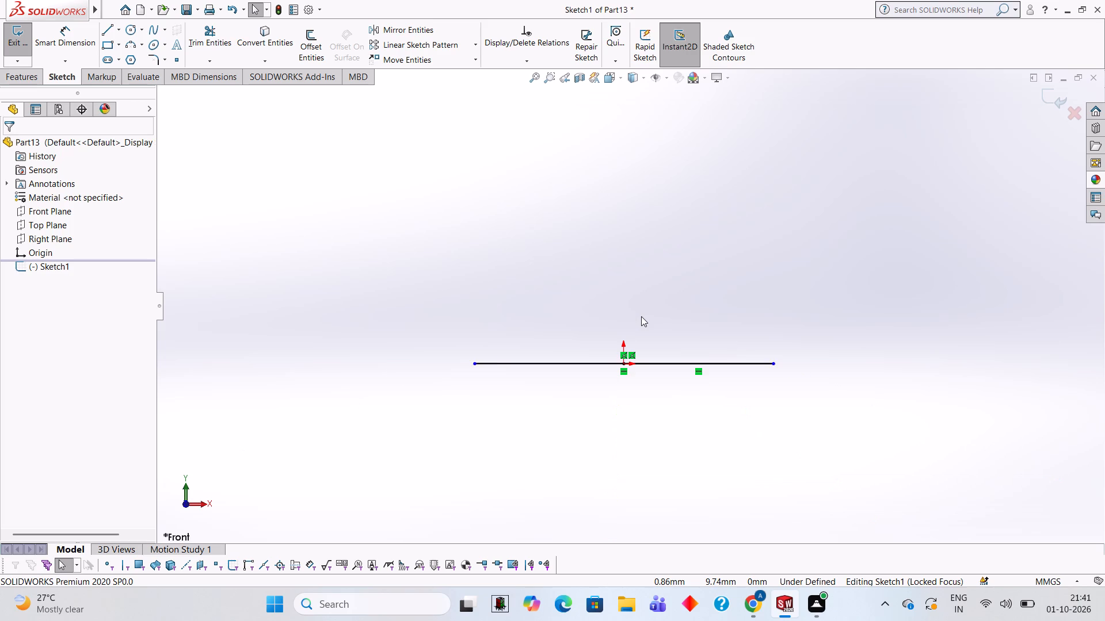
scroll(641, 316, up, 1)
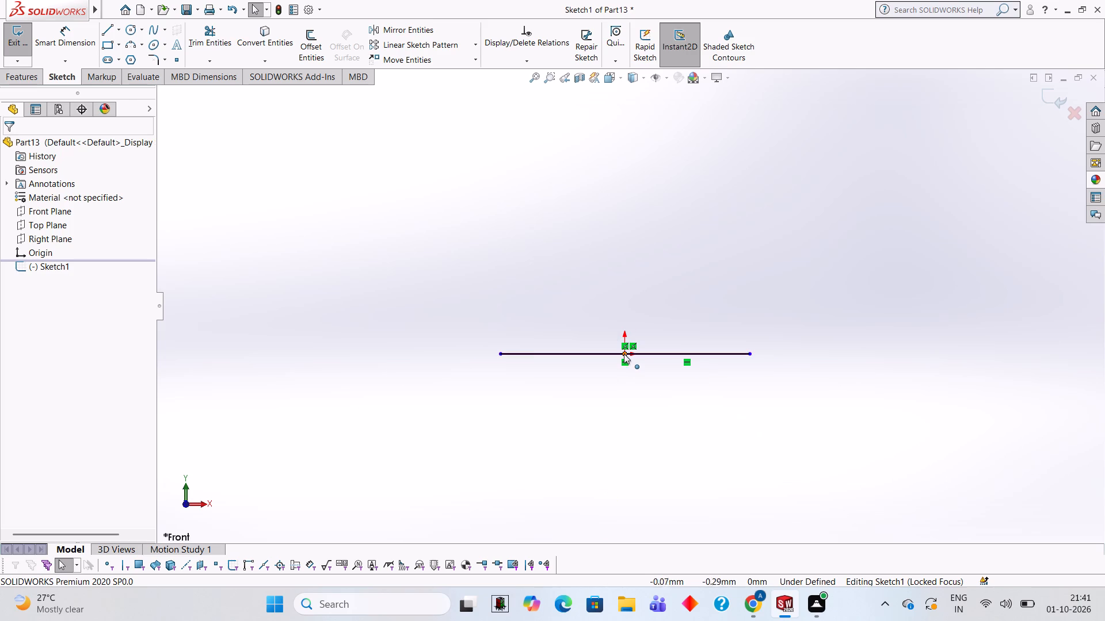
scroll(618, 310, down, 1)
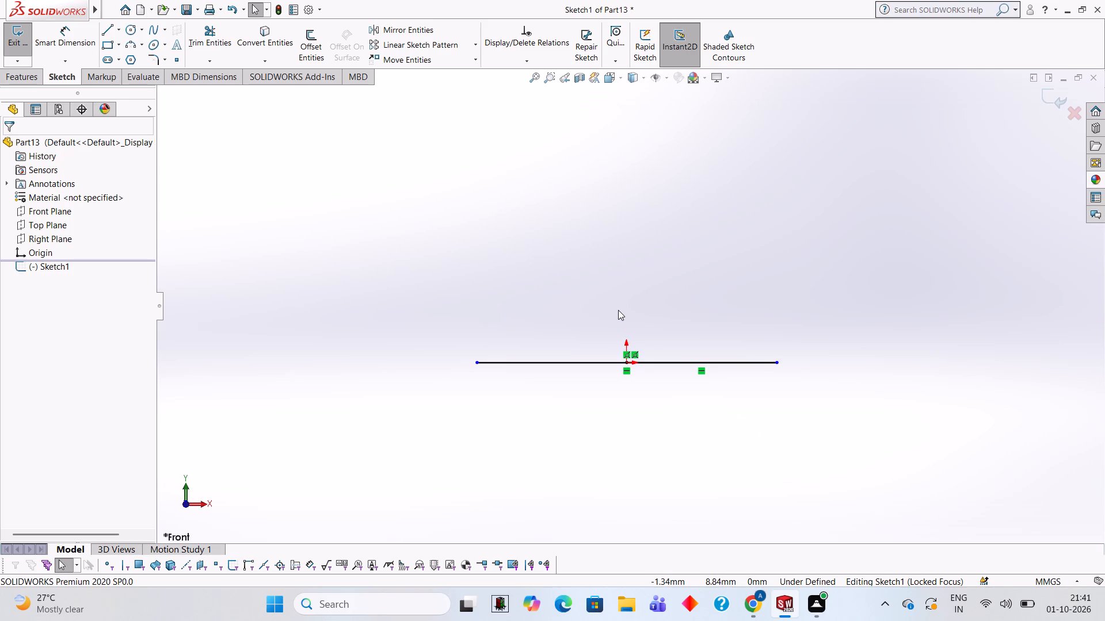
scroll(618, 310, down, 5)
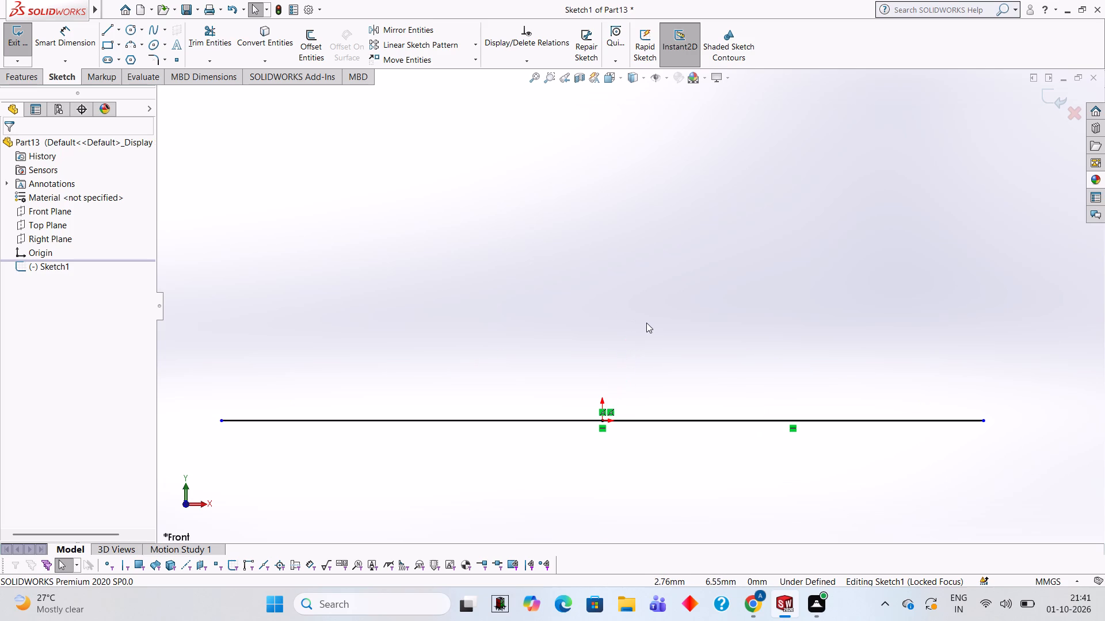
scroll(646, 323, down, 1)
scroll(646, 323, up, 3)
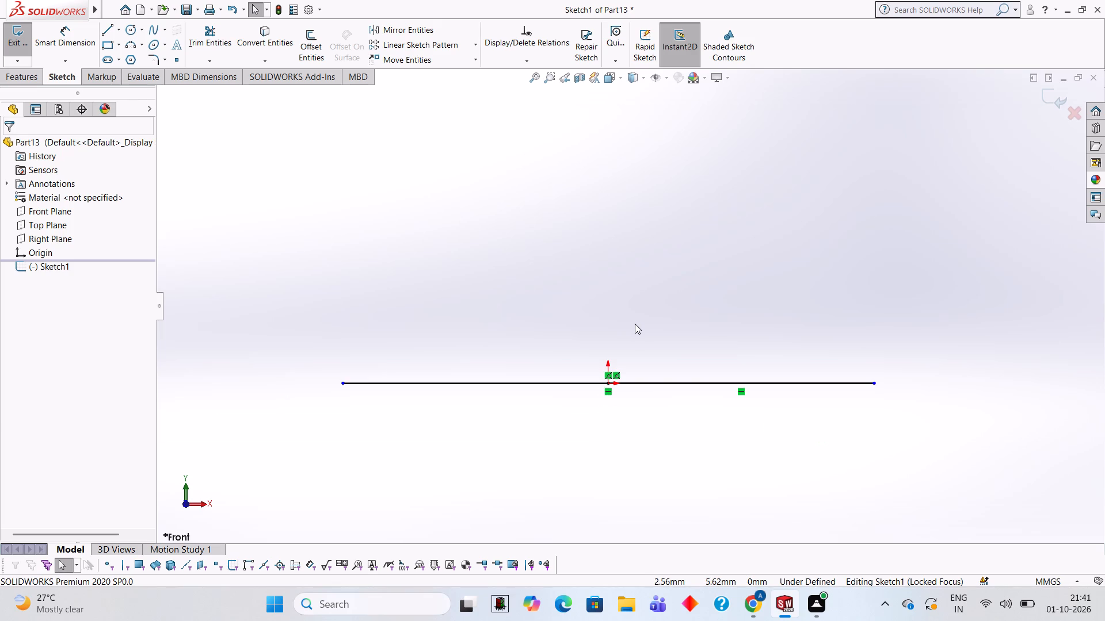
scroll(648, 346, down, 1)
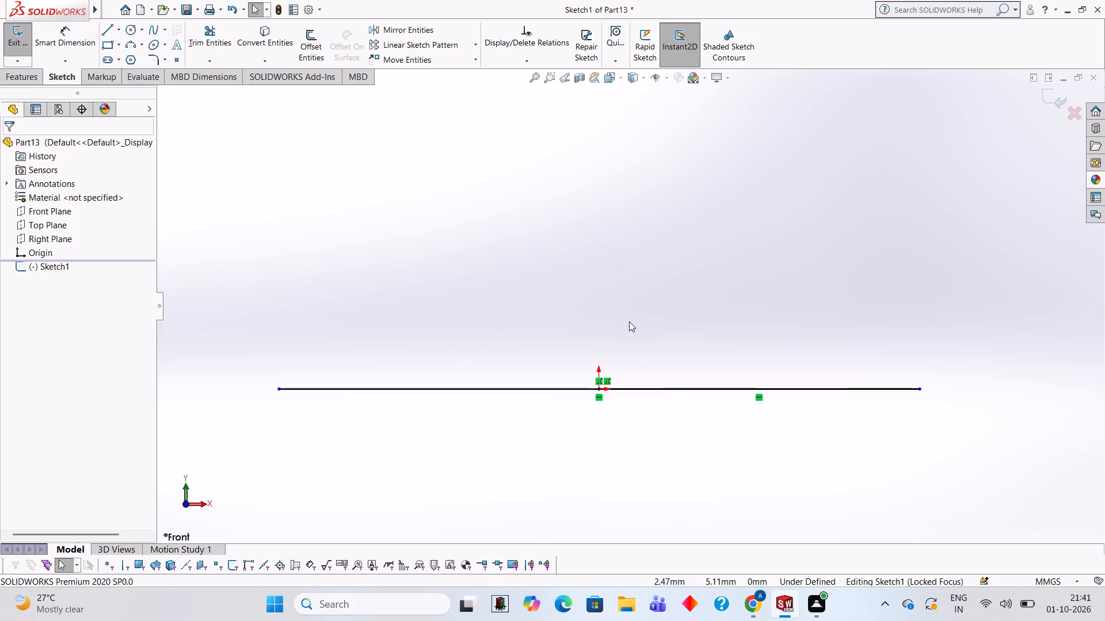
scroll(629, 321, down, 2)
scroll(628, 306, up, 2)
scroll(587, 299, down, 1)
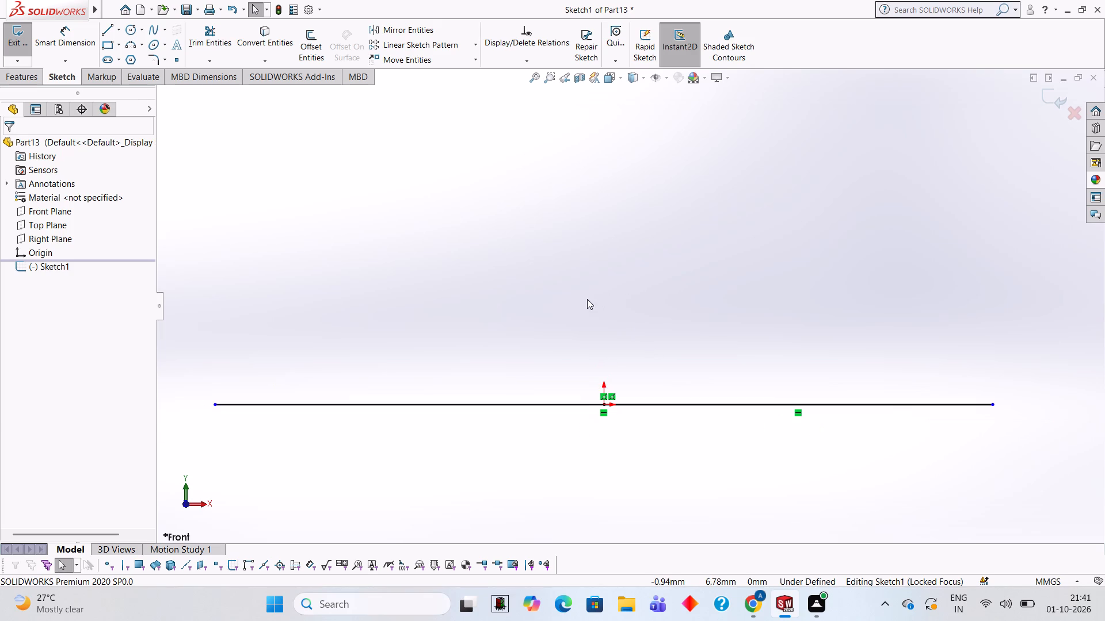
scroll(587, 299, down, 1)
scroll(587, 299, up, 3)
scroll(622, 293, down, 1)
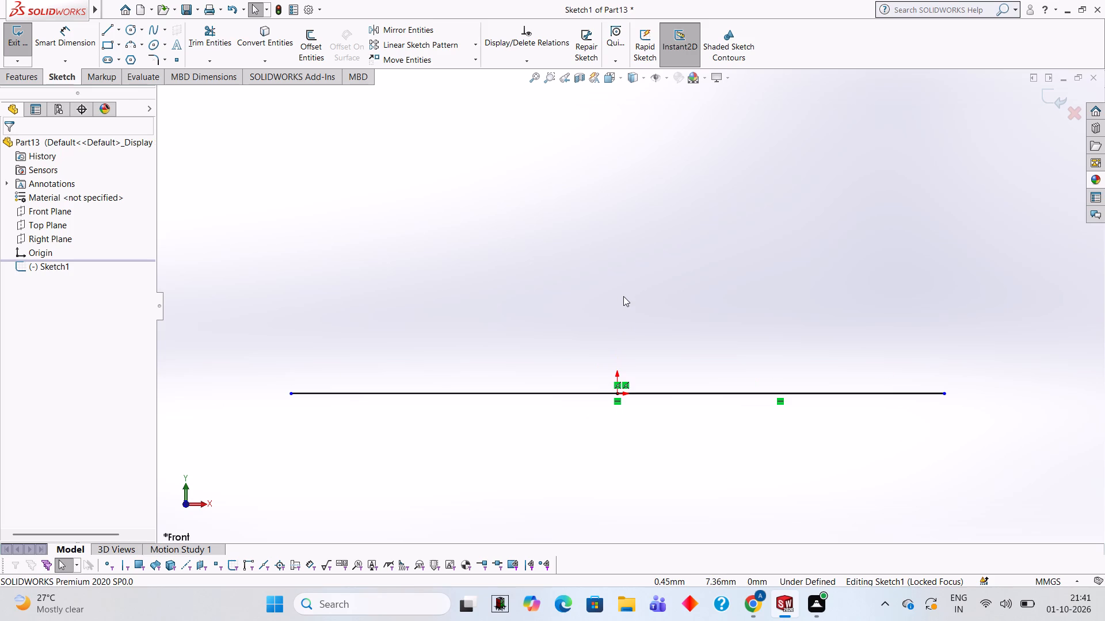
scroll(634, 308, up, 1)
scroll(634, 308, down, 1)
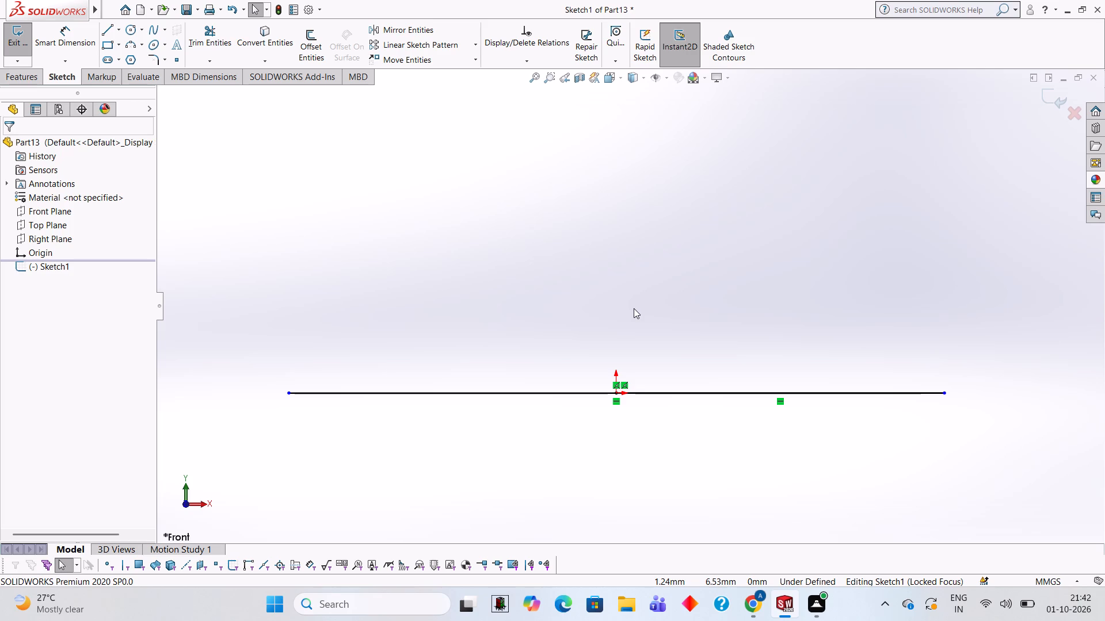
Draw a 26.41 mm vertical line upward from the base line's positive X end, and end the line chain.
click(108, 28)
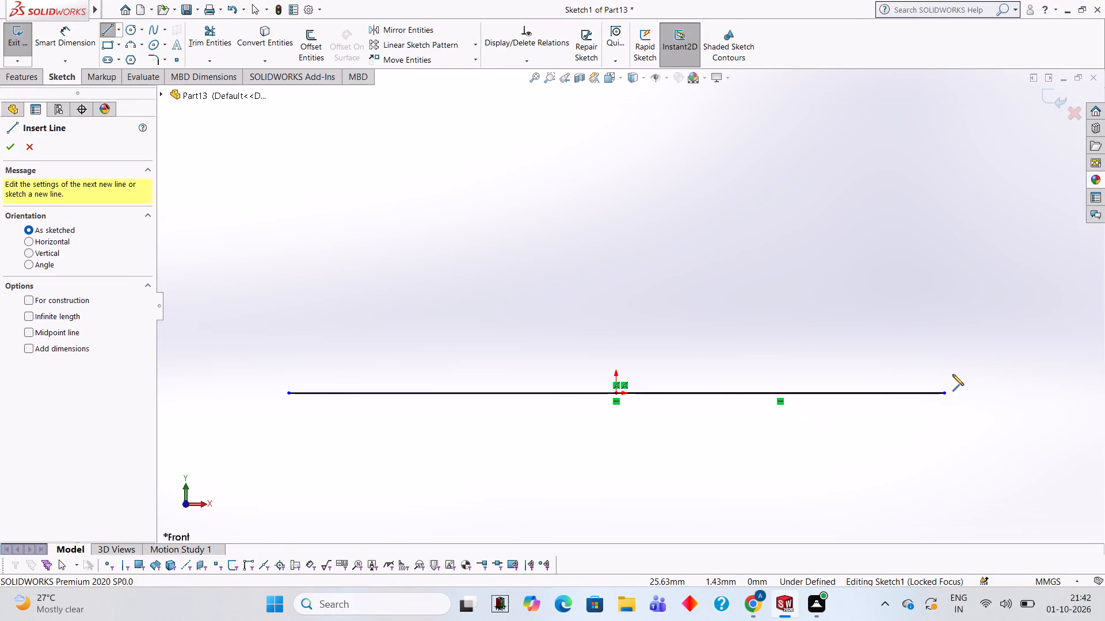
click(943, 390)
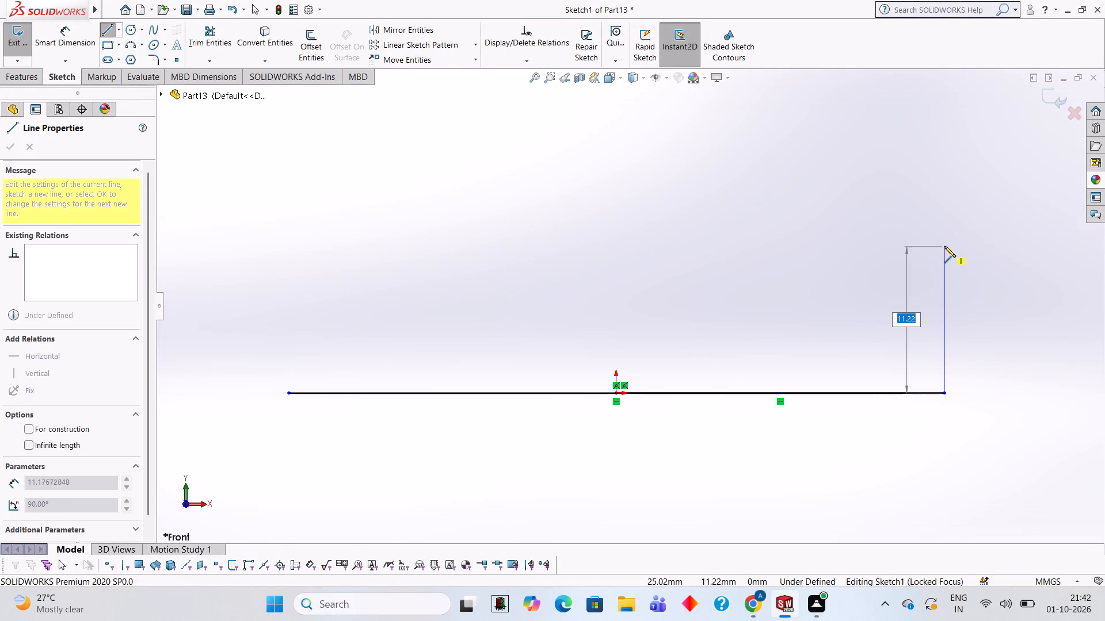
text(26)
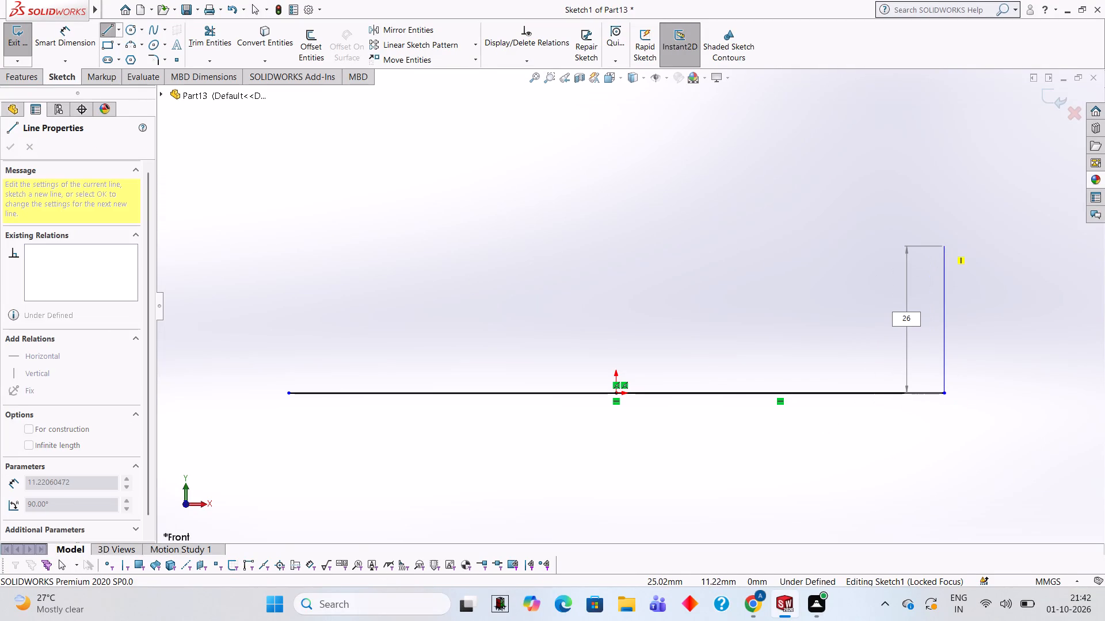
text(.41)
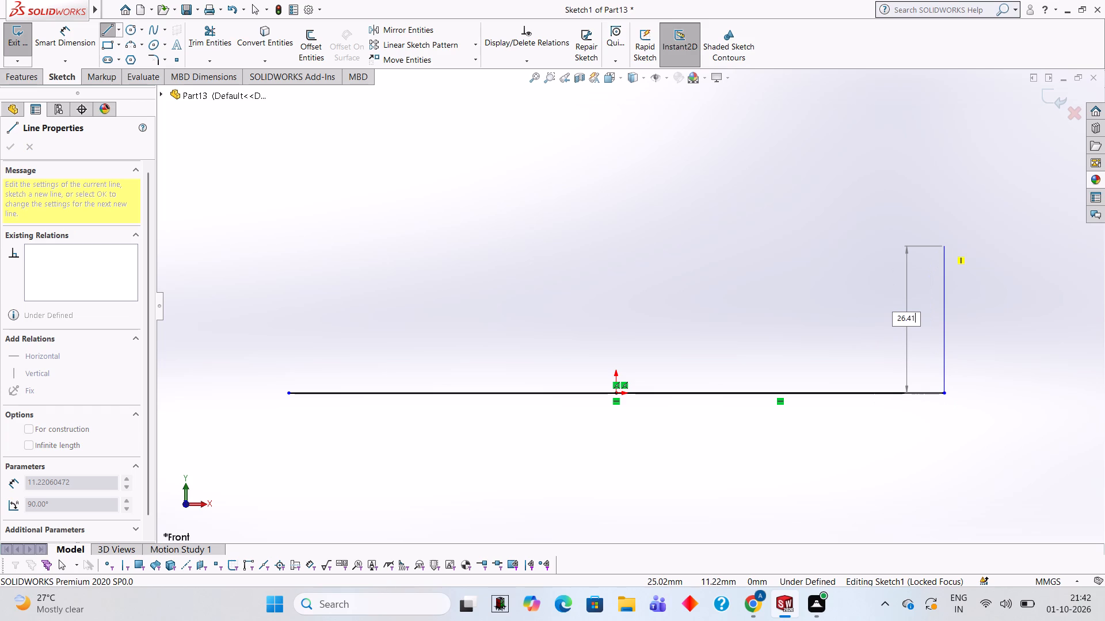
key(Return)
scroll(944, 246, up, 3)
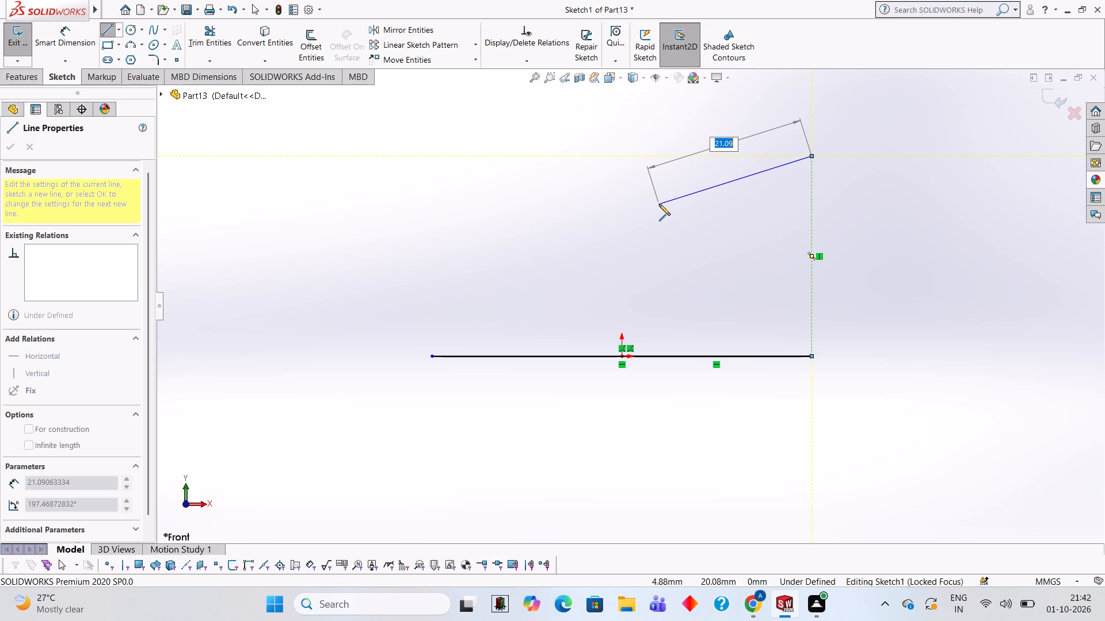
key(Escape)
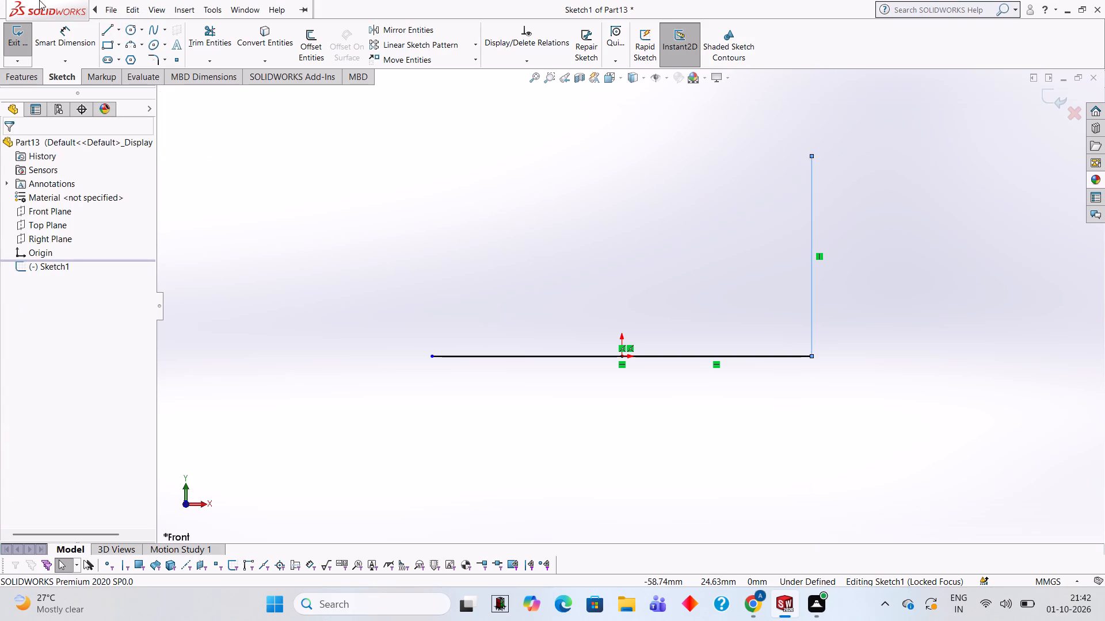
Draw a 26.41 mm vertical line upward from the base line's negative X end, level with the opposite vertical line's top.
click(109, 33)
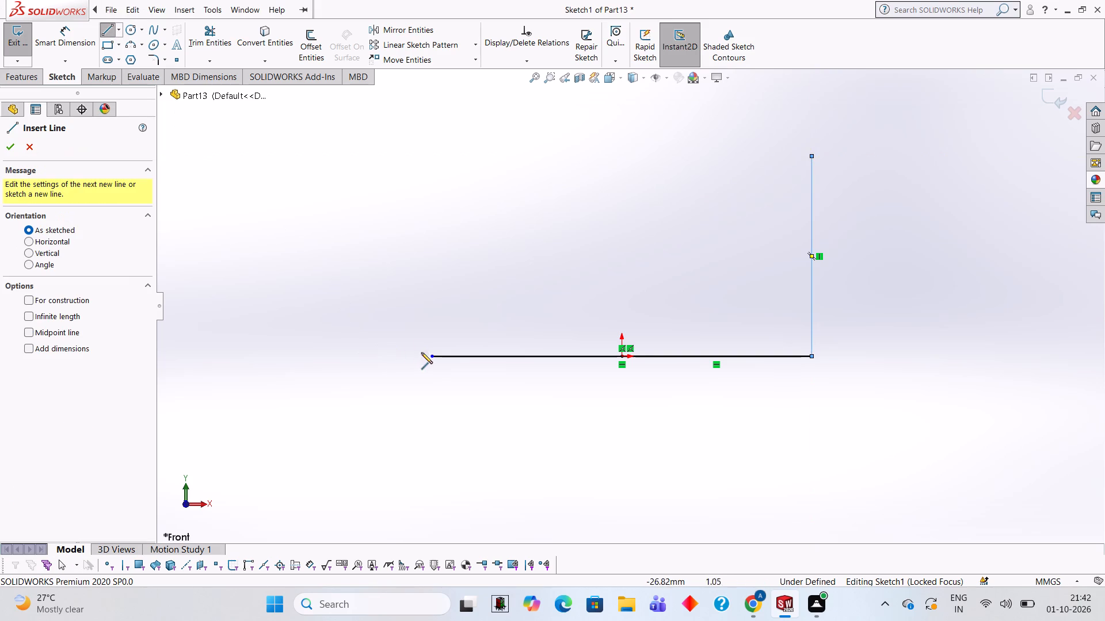
click(429, 353)
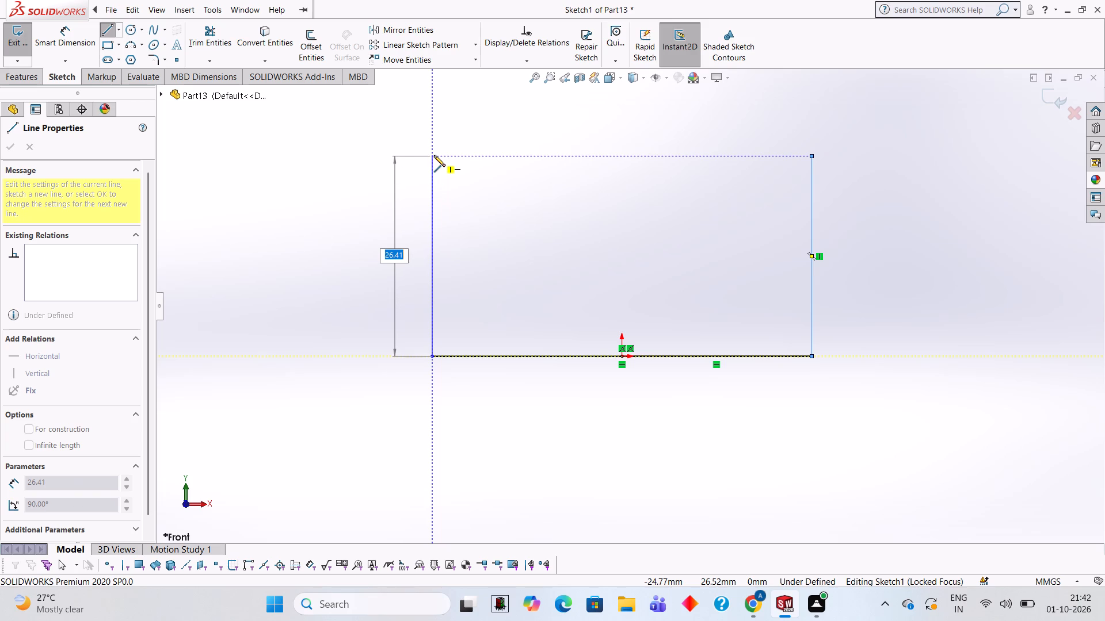
click(434, 155)
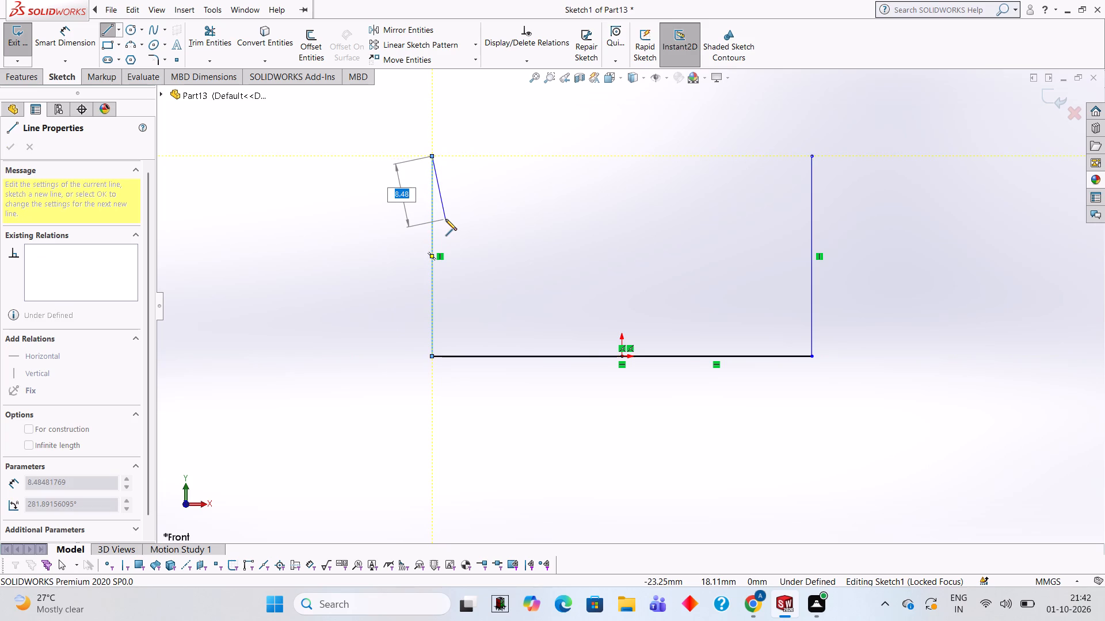
key(Escape)
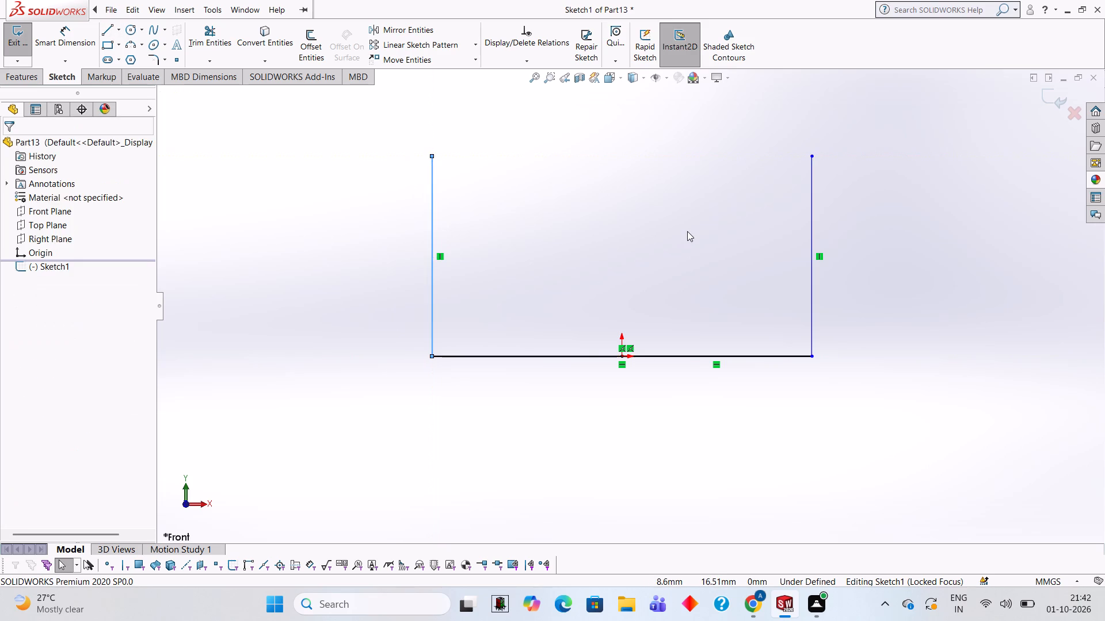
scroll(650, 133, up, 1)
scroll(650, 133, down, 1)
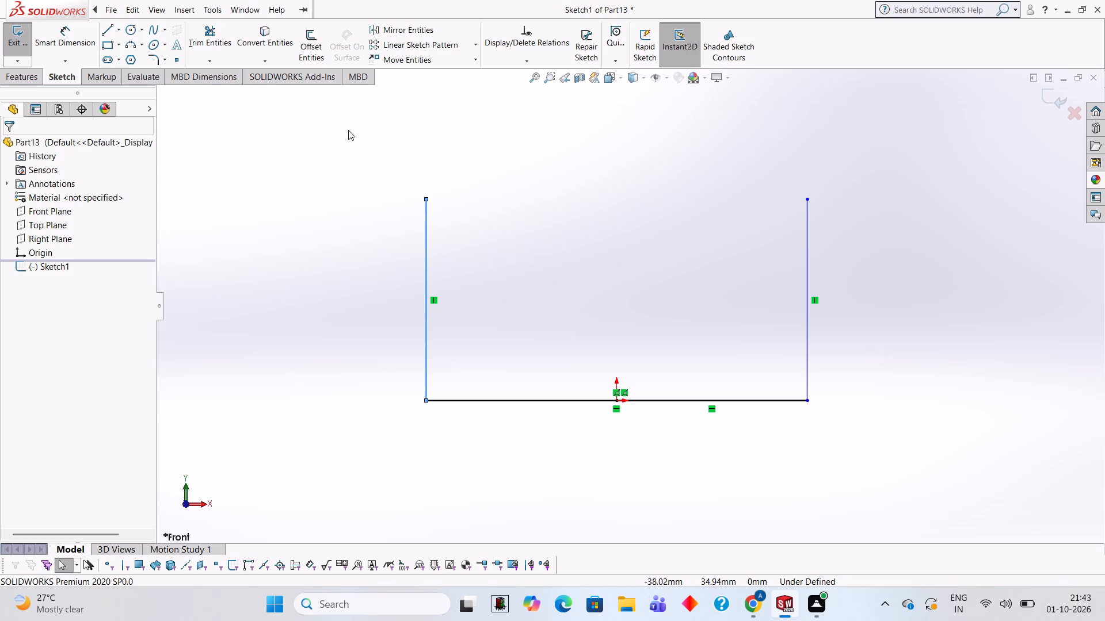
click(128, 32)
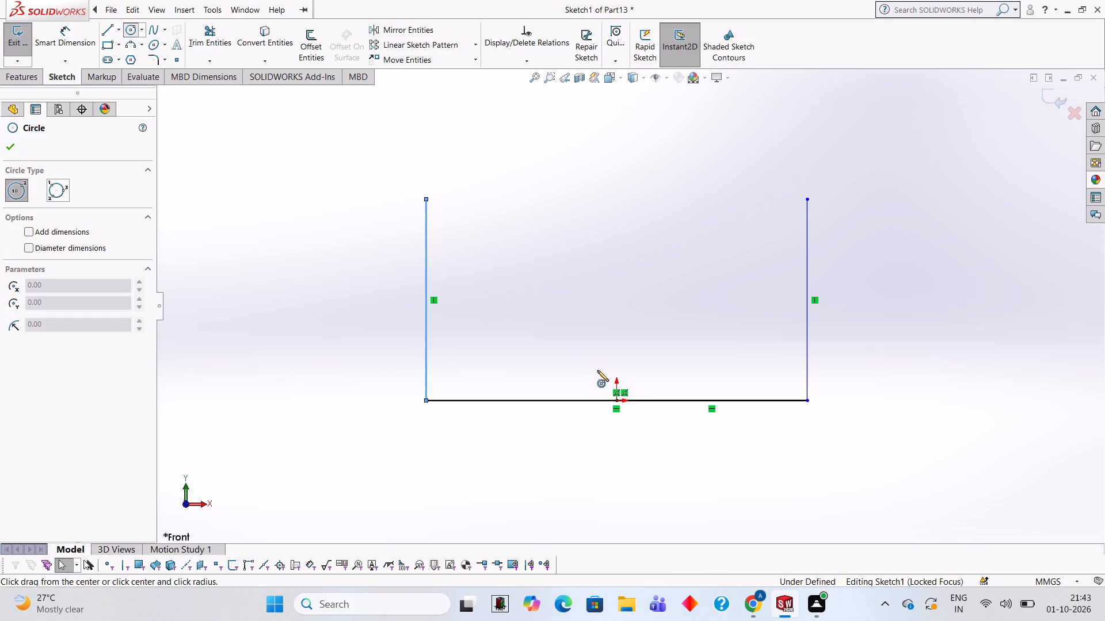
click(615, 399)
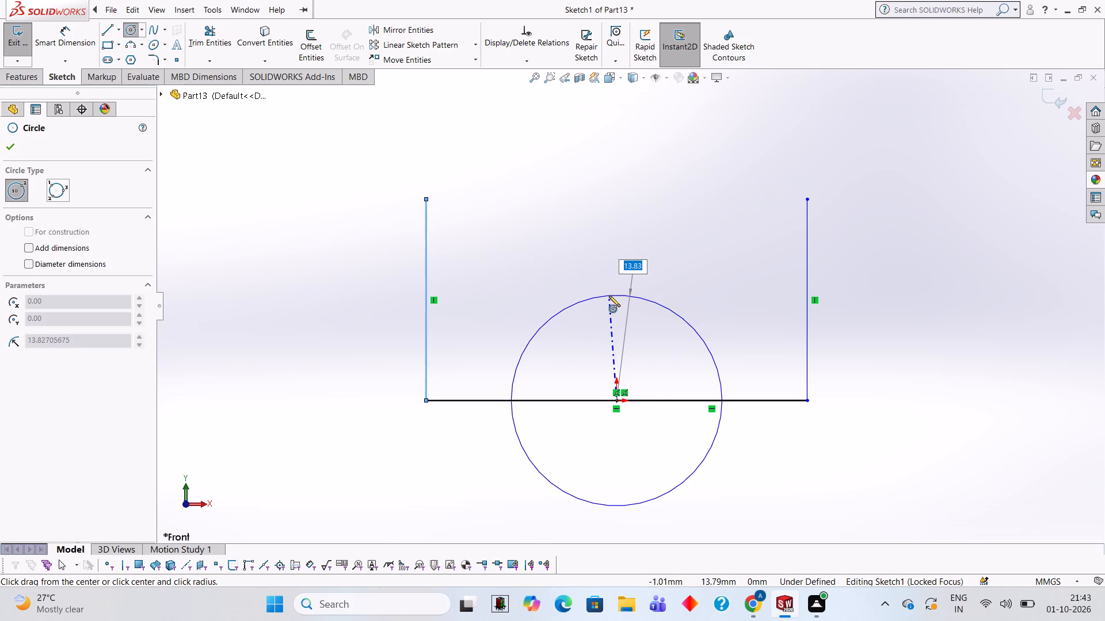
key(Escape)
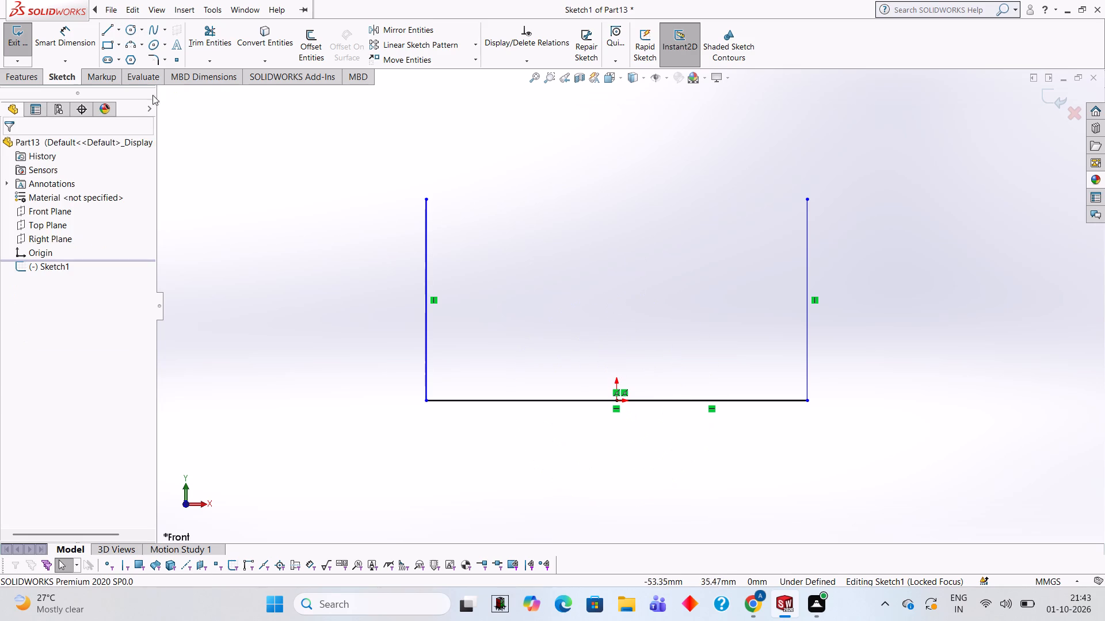
Draw a 21 mm vertical line upward from the origin, and end the line chain.
click(102, 33)
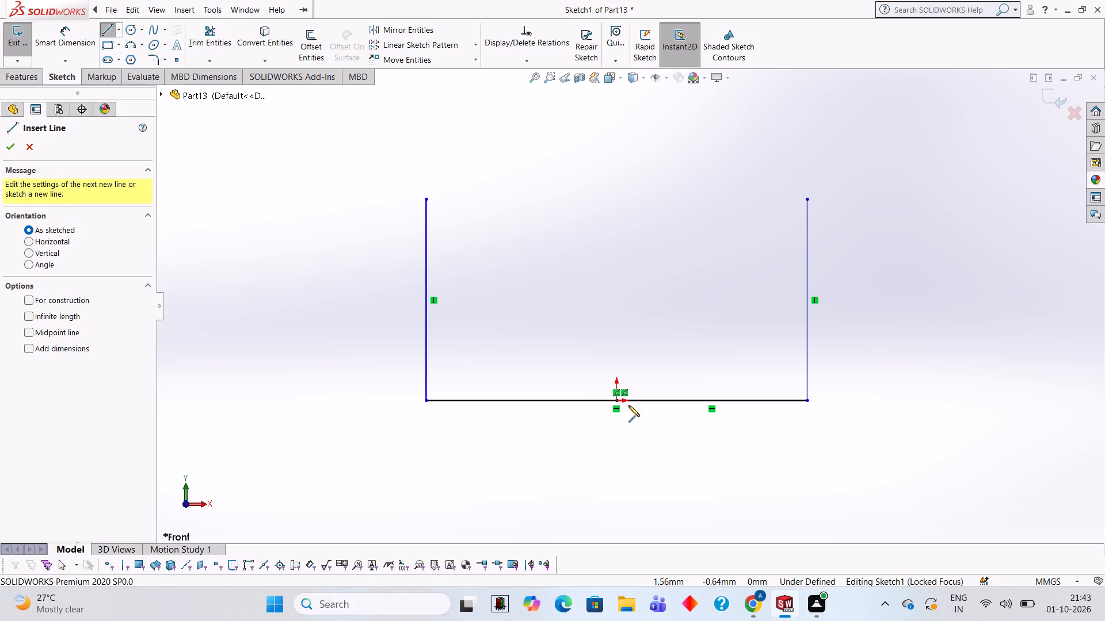
click(617, 400)
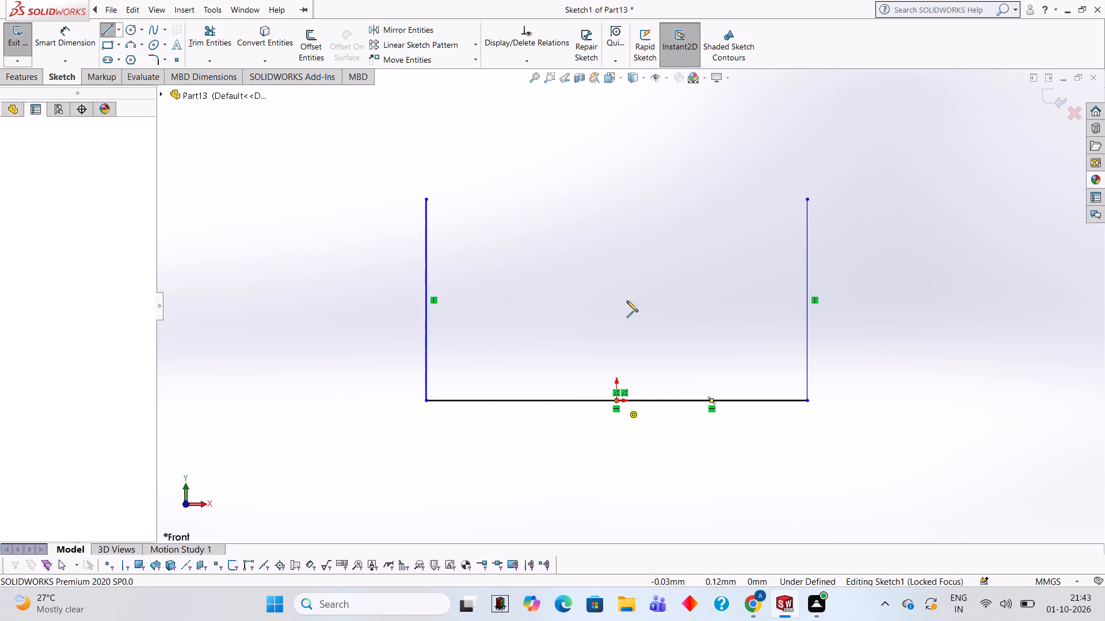
text(21)
key(Return)
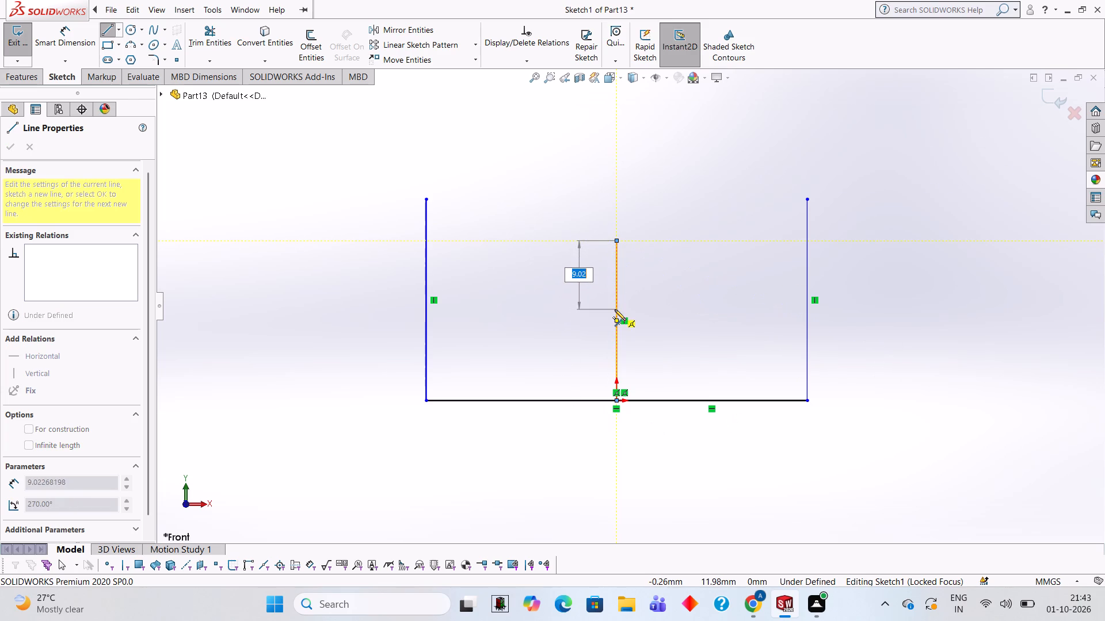
key(Escape)
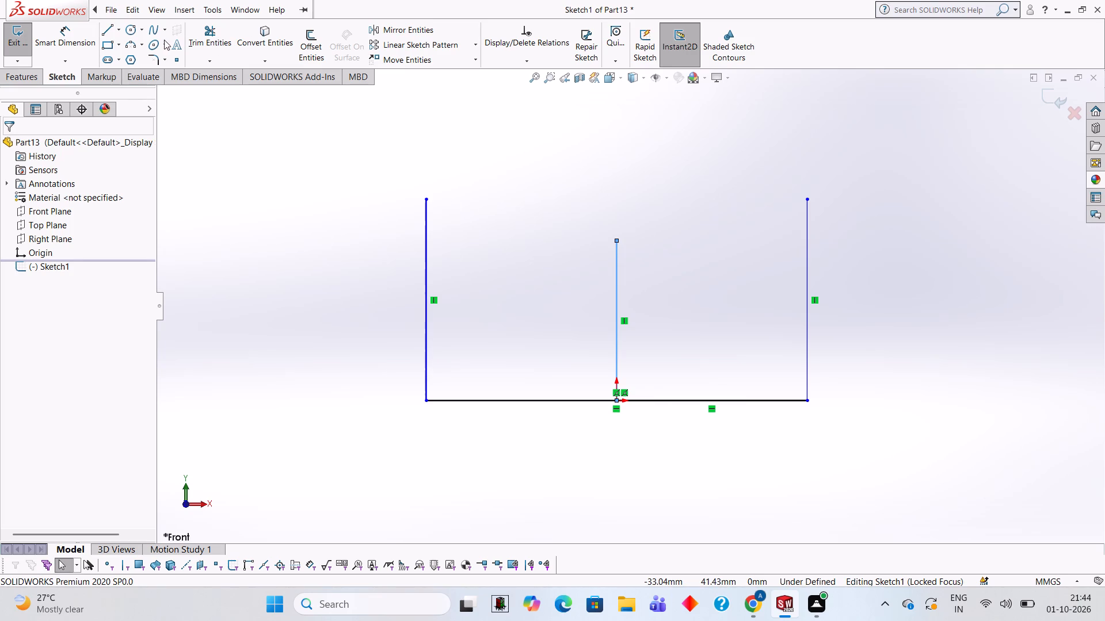
Draw a circle of 7.5 mm radius centred on the top end of the 21 mm vertical line.
click(128, 28)
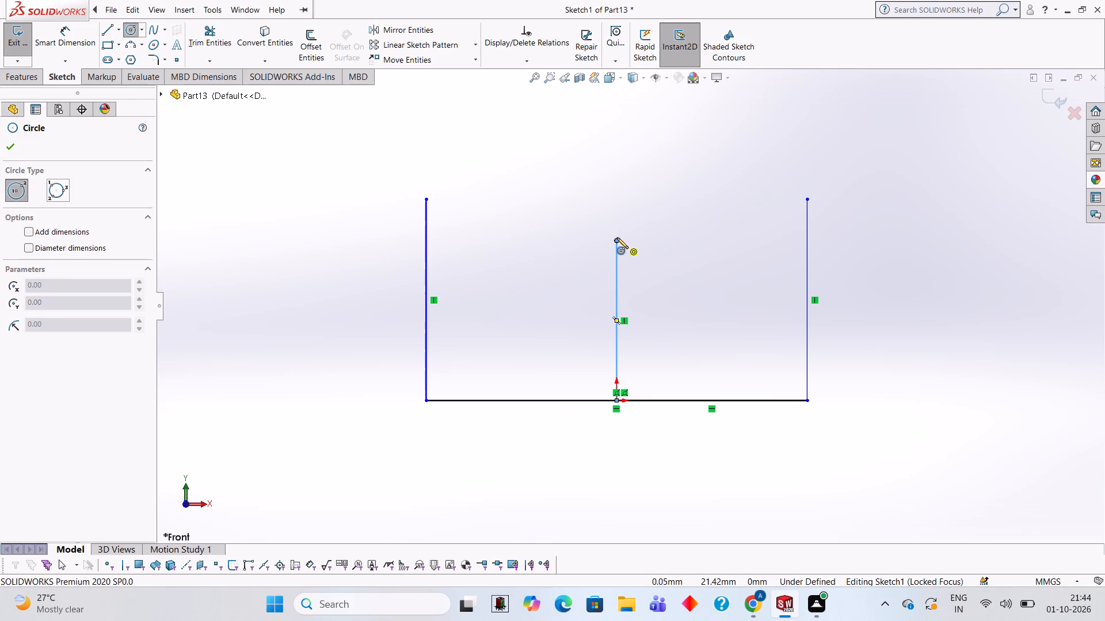
click(616, 241)
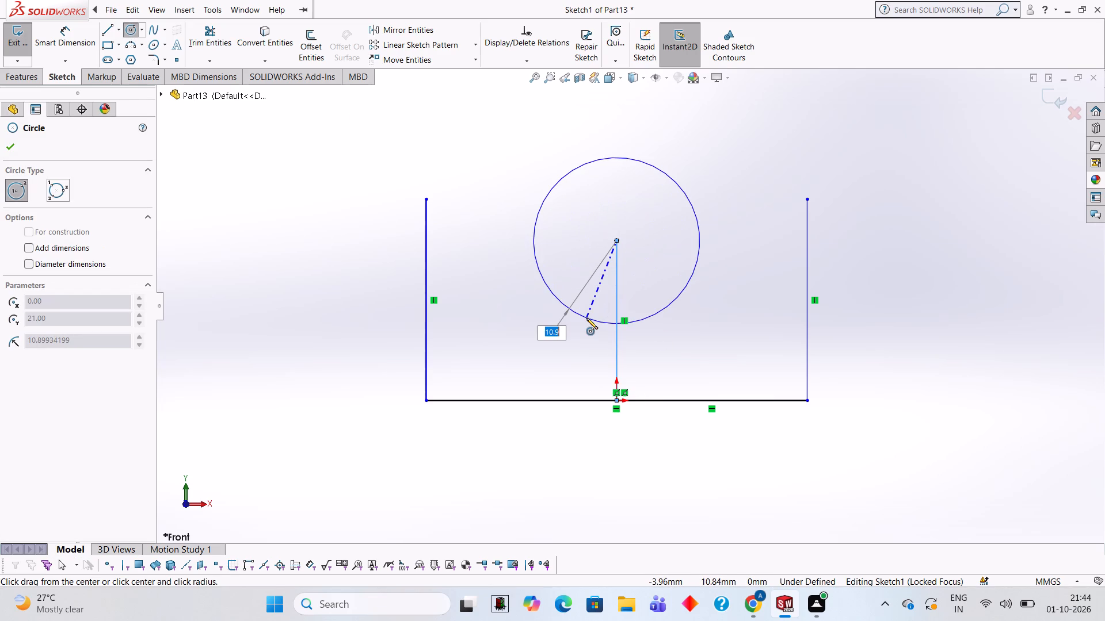
key(1)
key(BackSpace)
text(7.5)
key(Return)
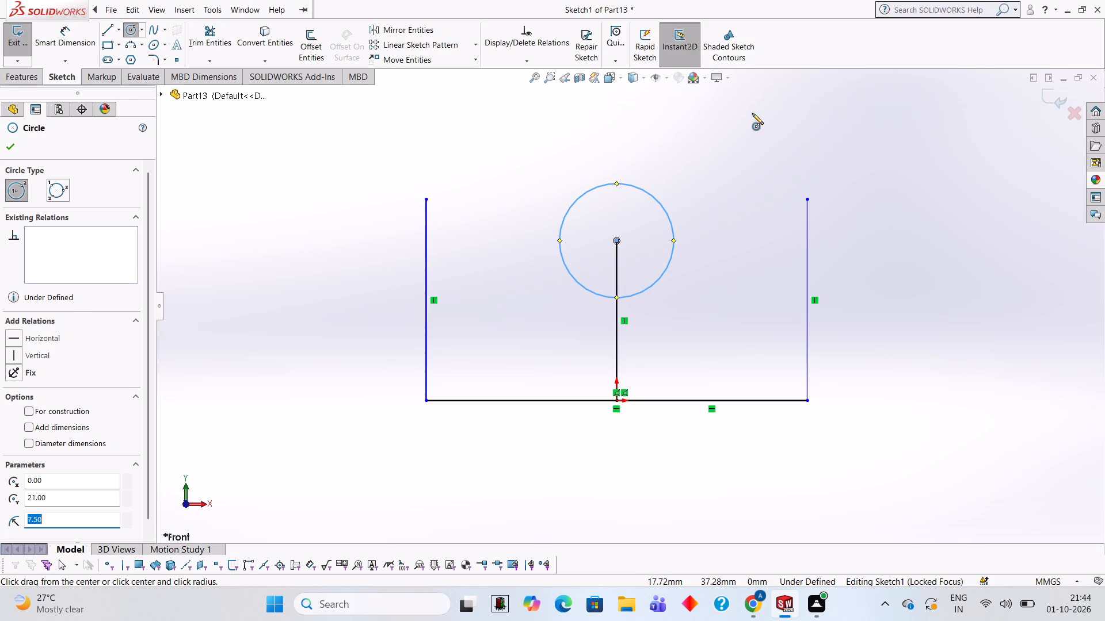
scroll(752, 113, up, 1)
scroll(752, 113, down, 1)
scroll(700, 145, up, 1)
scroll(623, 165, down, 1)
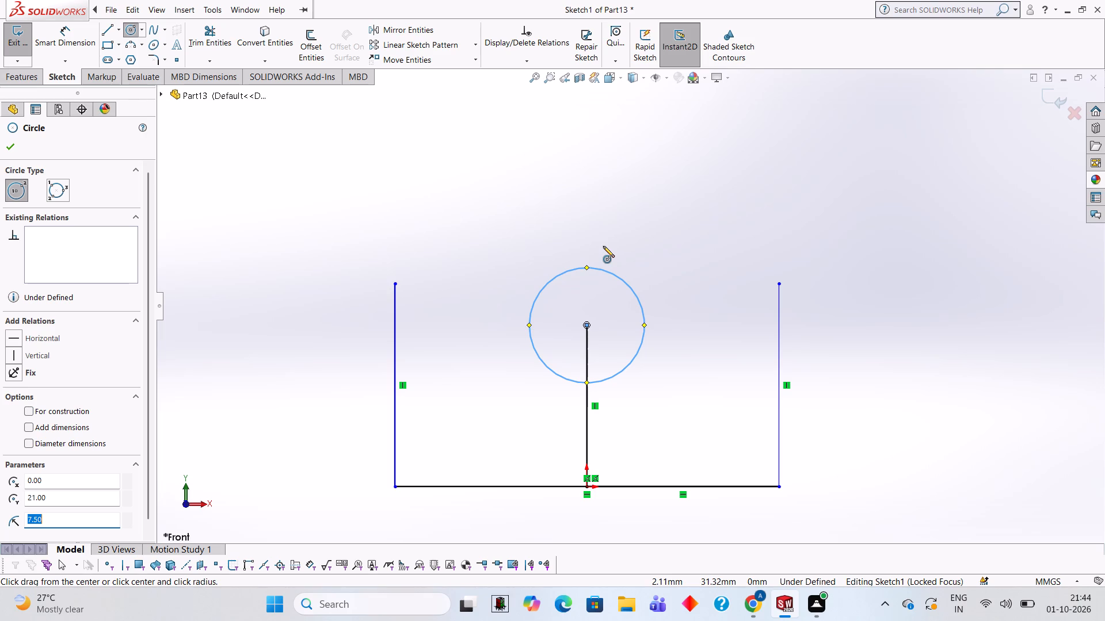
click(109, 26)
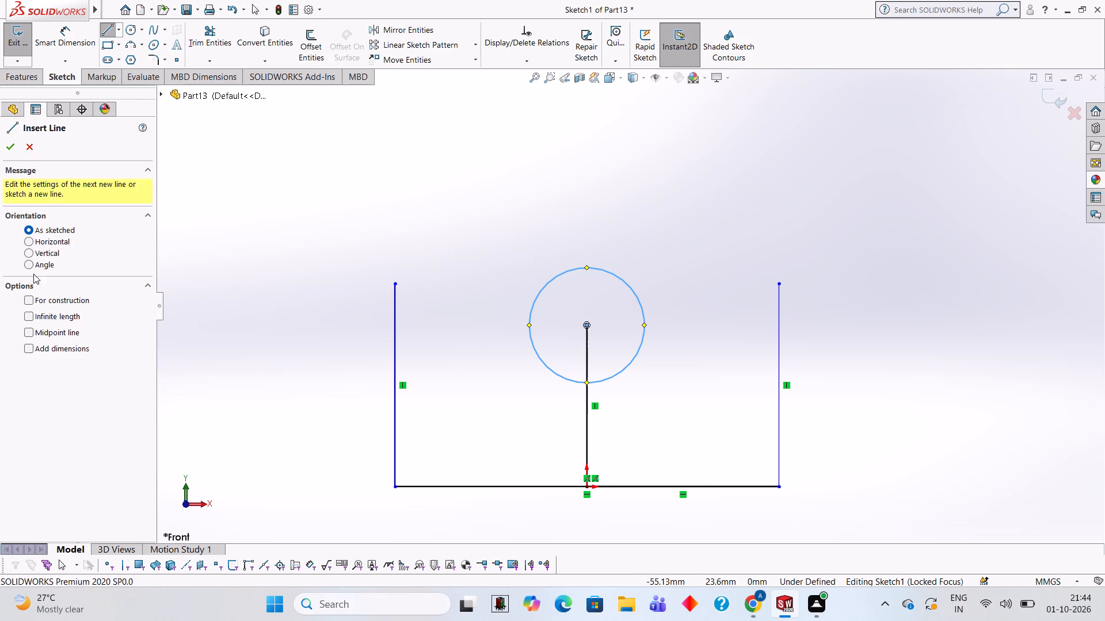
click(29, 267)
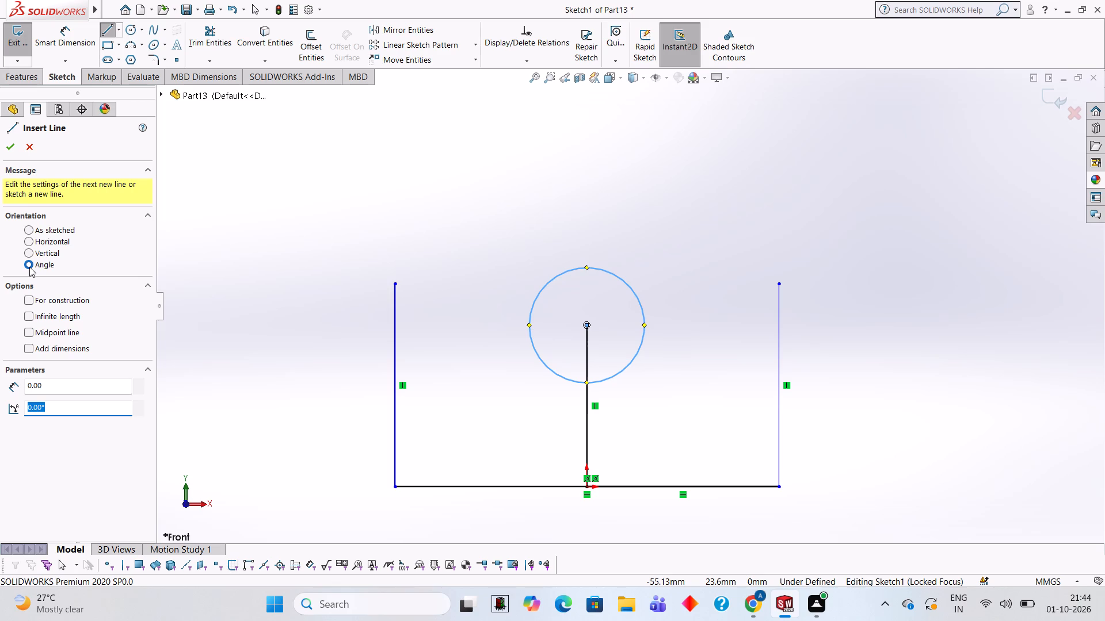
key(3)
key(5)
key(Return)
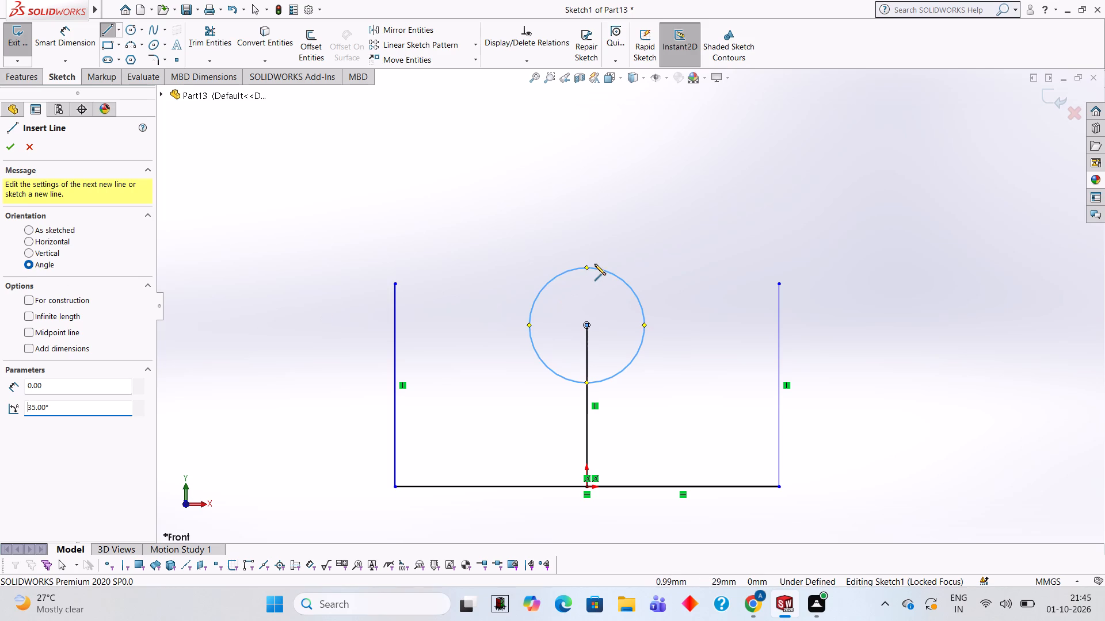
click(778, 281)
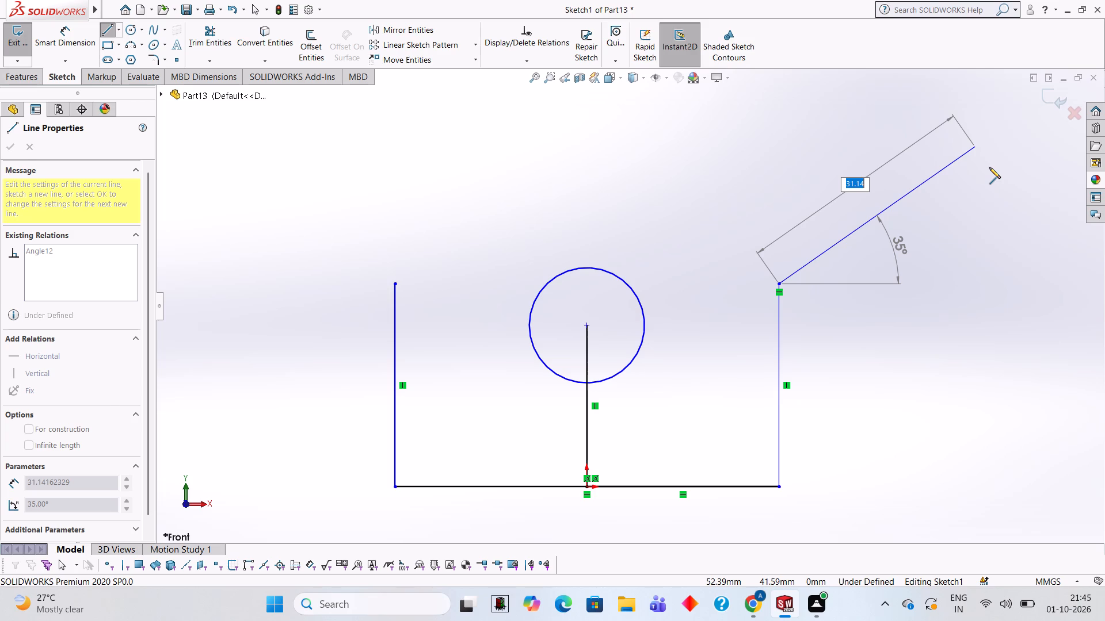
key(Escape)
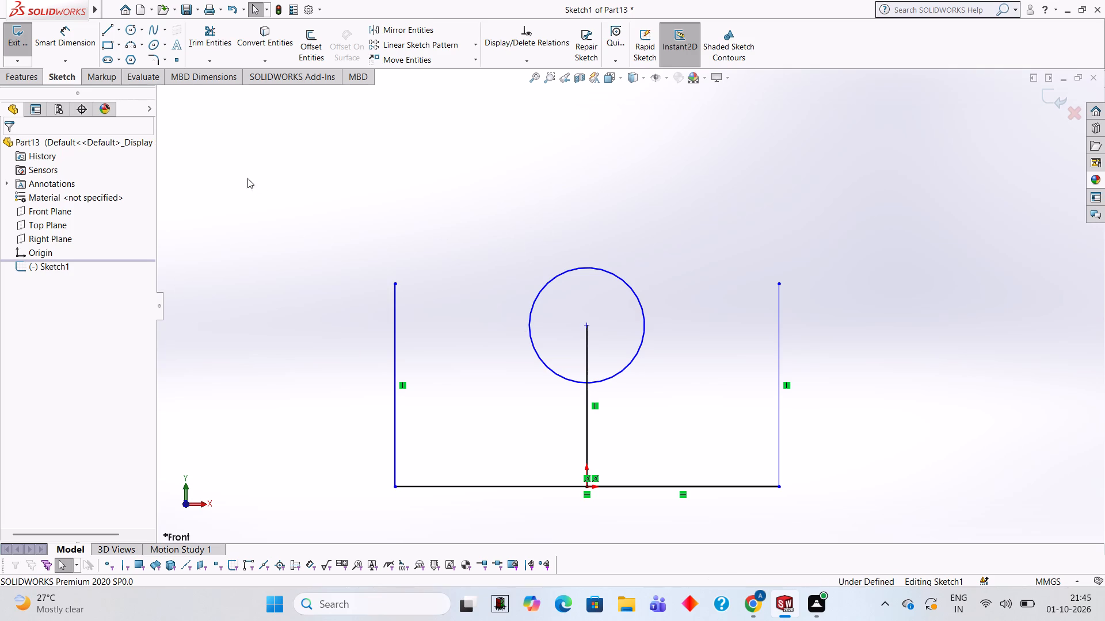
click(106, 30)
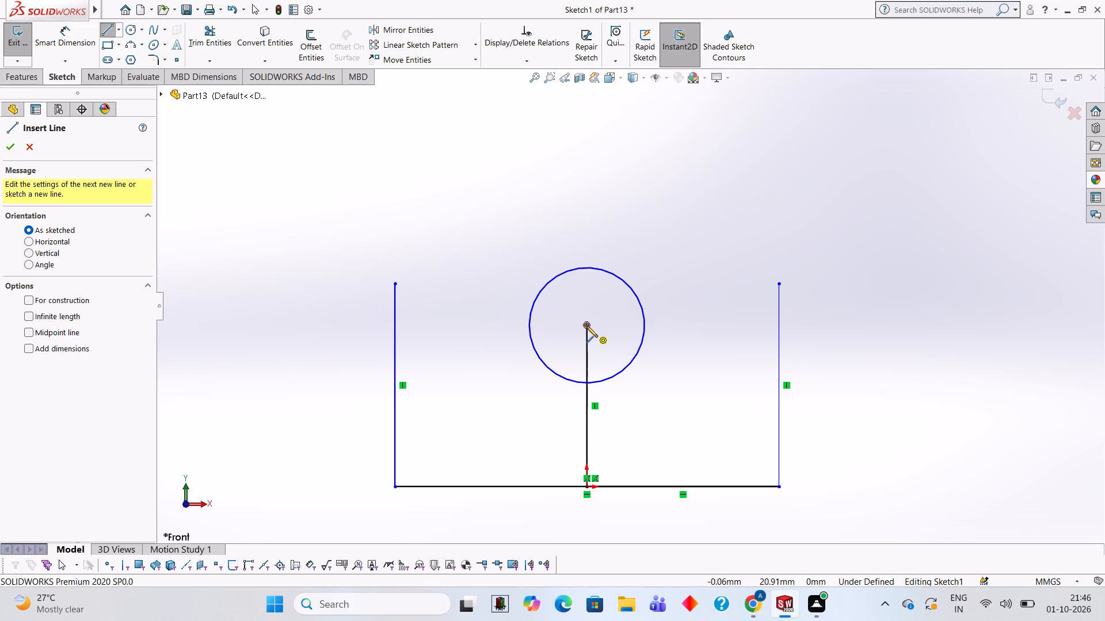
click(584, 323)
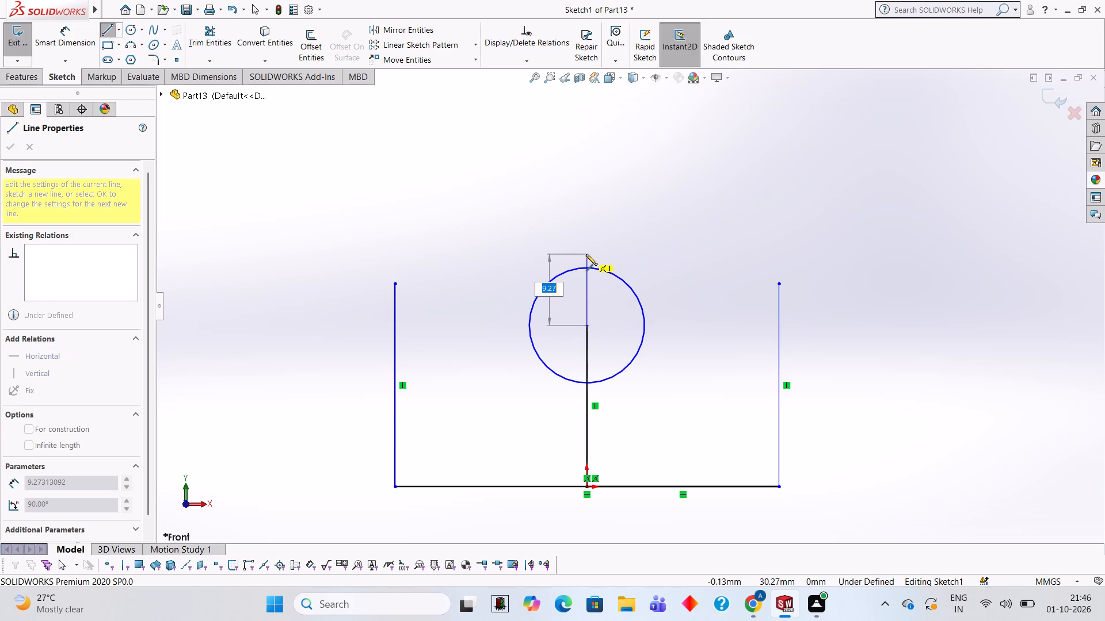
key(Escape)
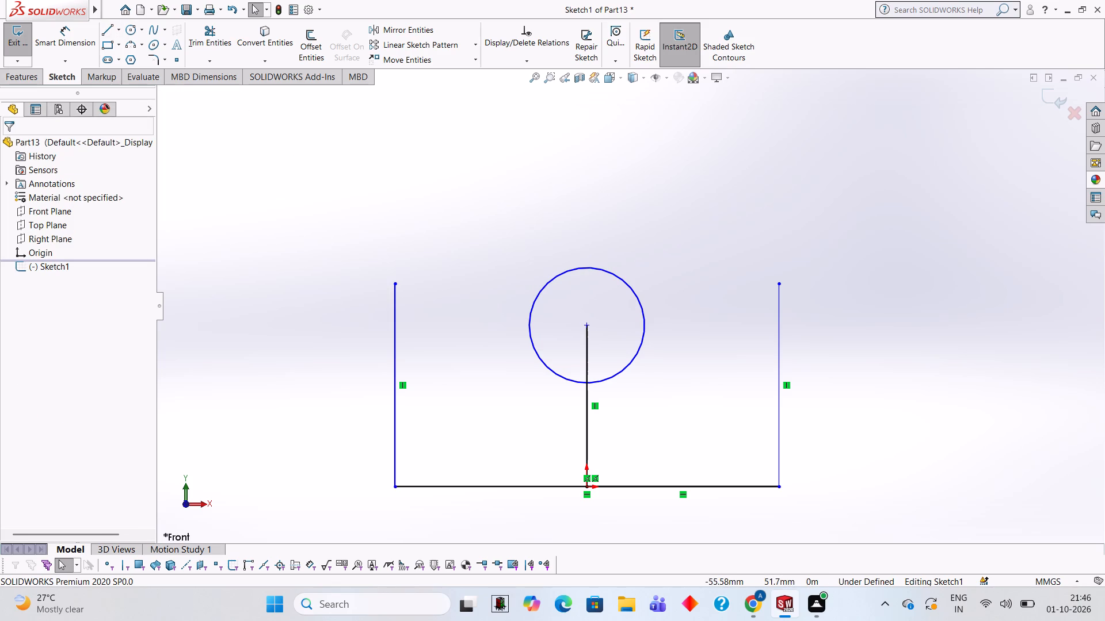
Draw a 70 mm vertical line upward from the origin through the circle's centre, and end the line chain.
click(105, 36)
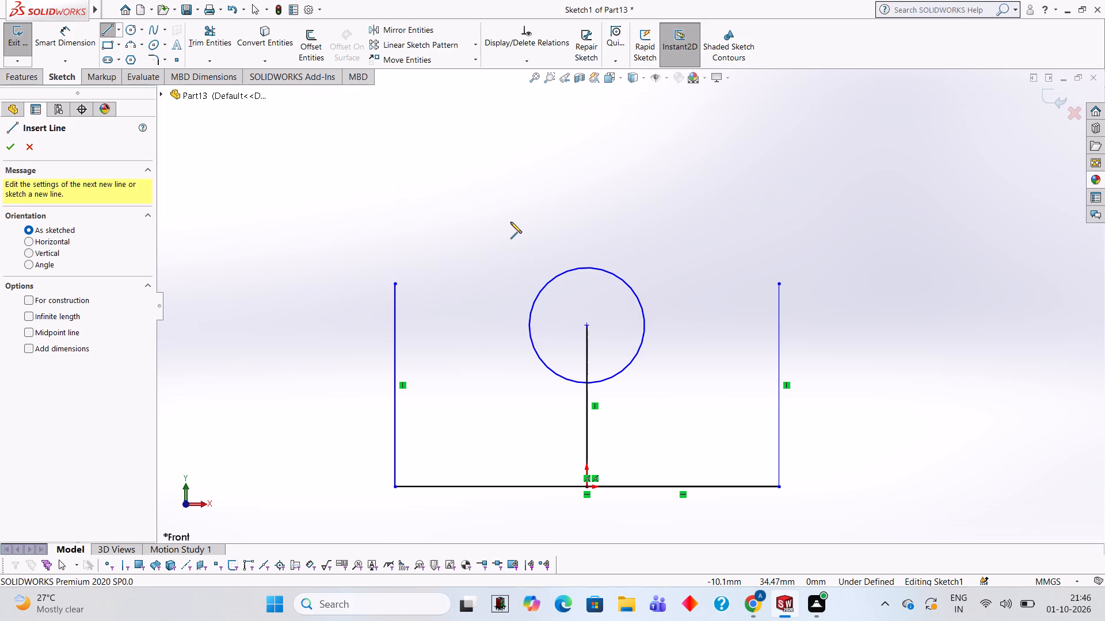
click(585, 485)
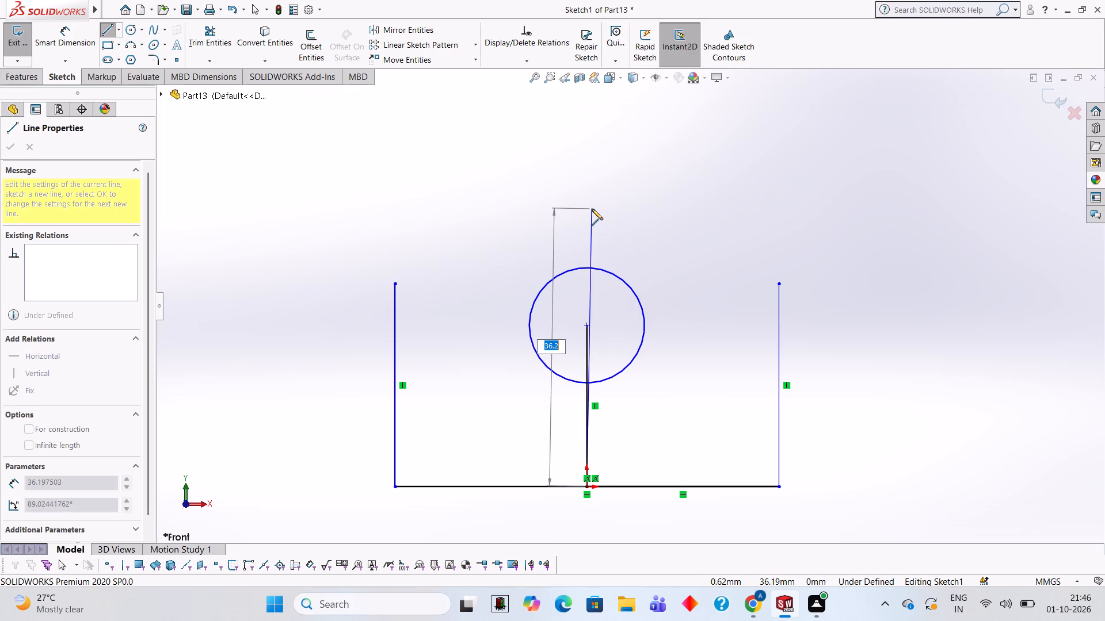
text(70)
key(Return)
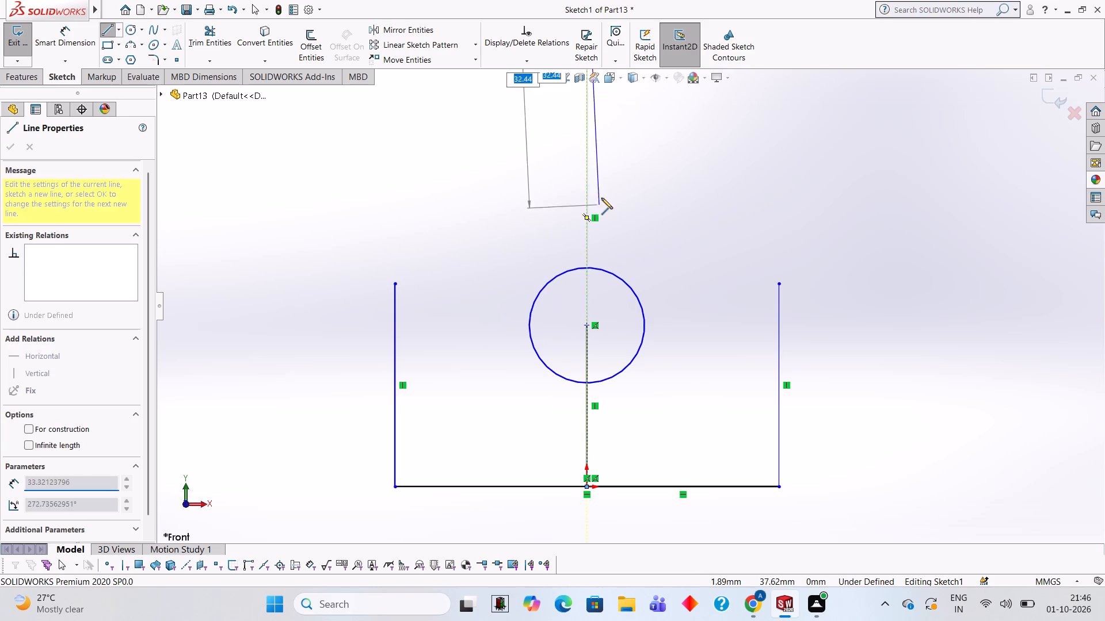
scroll(613, 185, up, 5)
scroll(611, 151, down, 2)
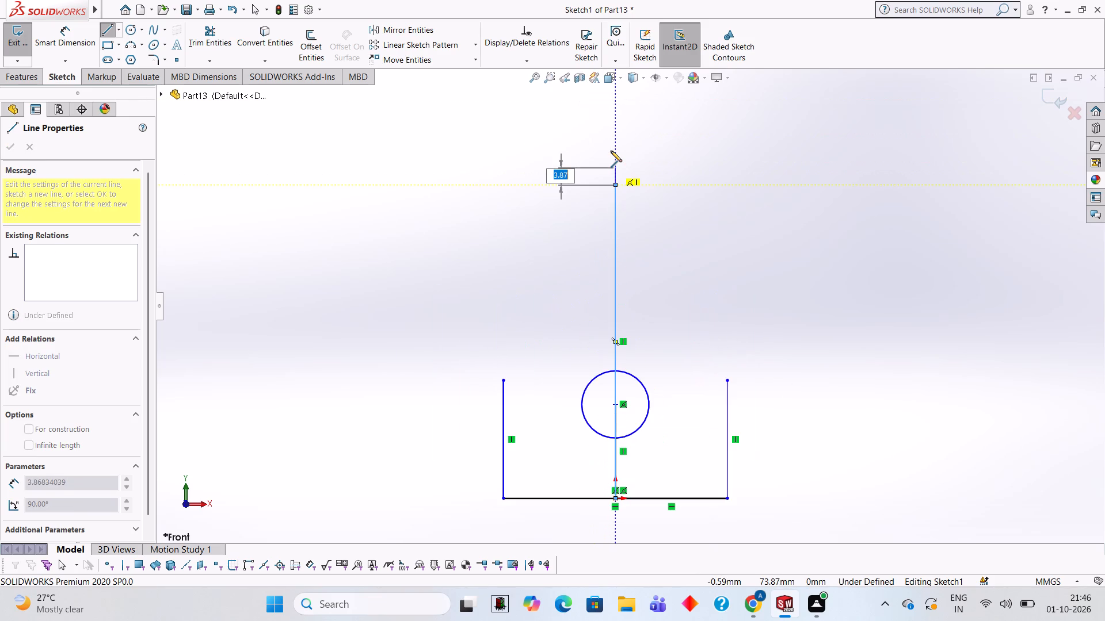
key(Escape)
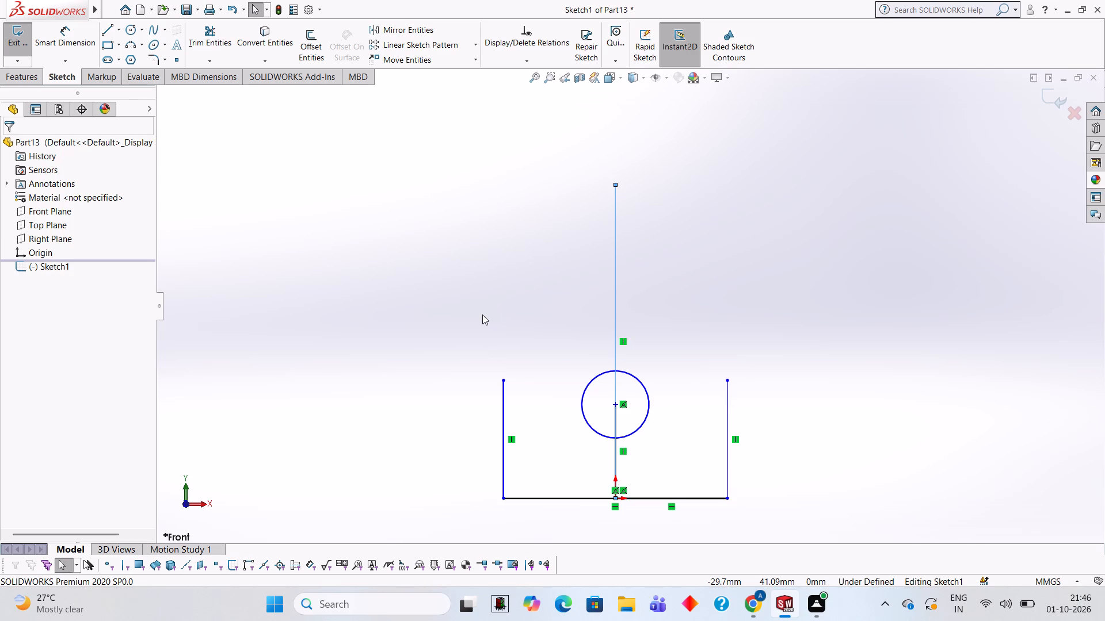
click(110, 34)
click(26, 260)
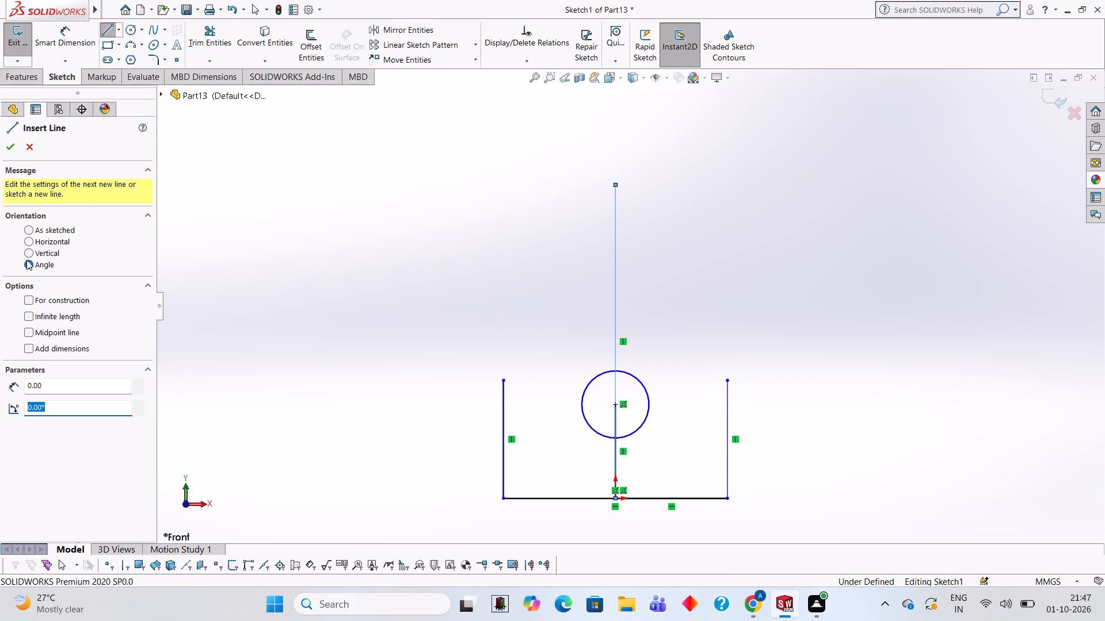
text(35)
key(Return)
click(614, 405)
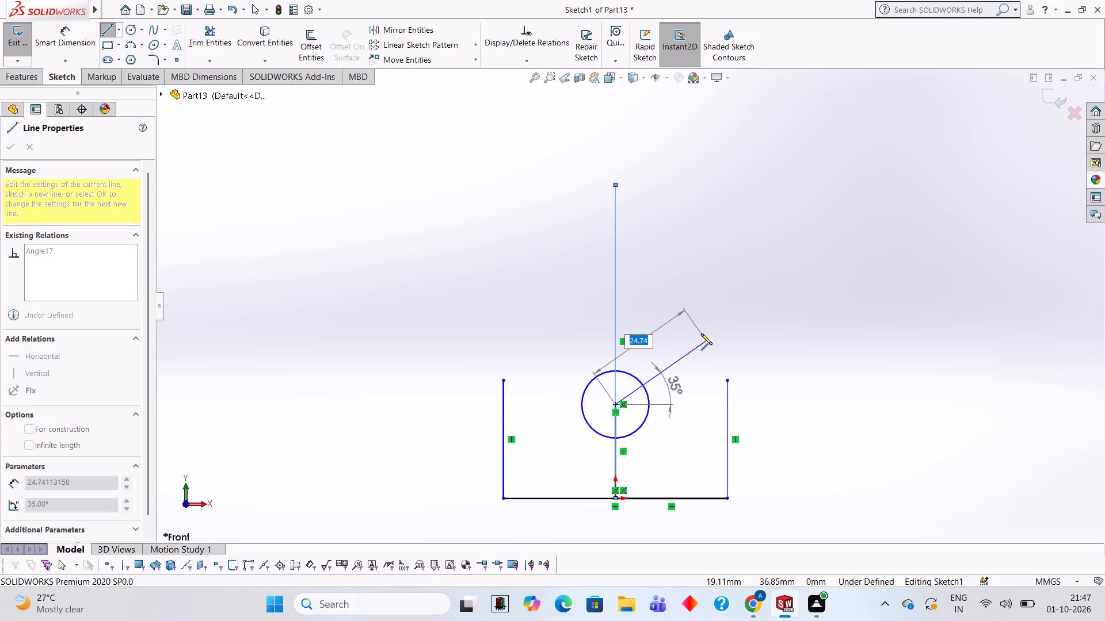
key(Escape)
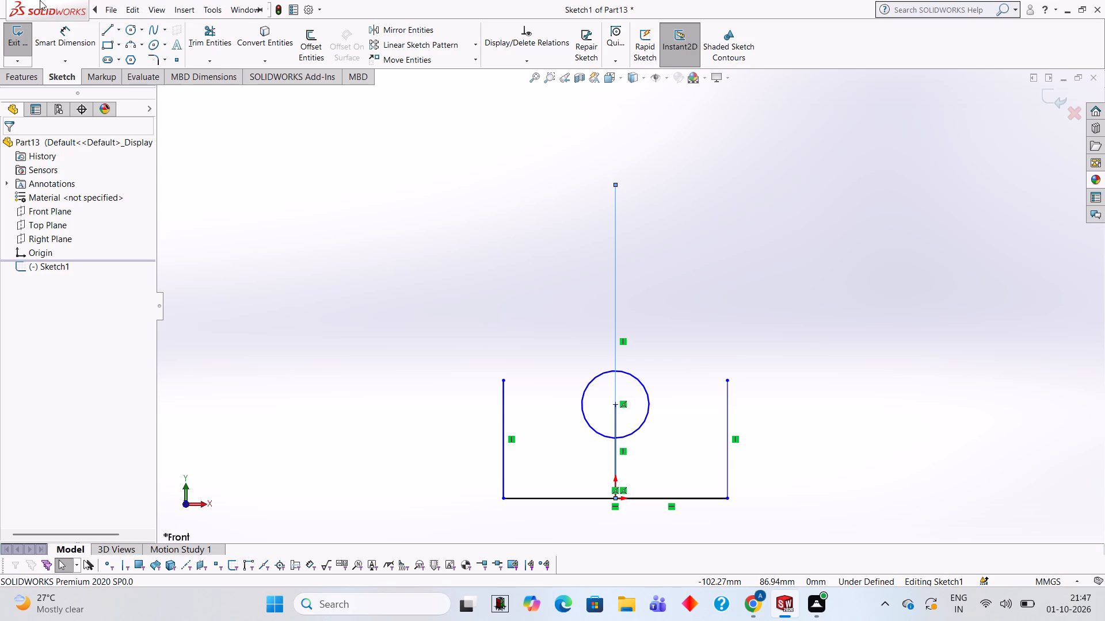
Draw a slanted line about 76.6 mm long from the circle's centre, up toward positive X, and end the line chain.
click(110, 36)
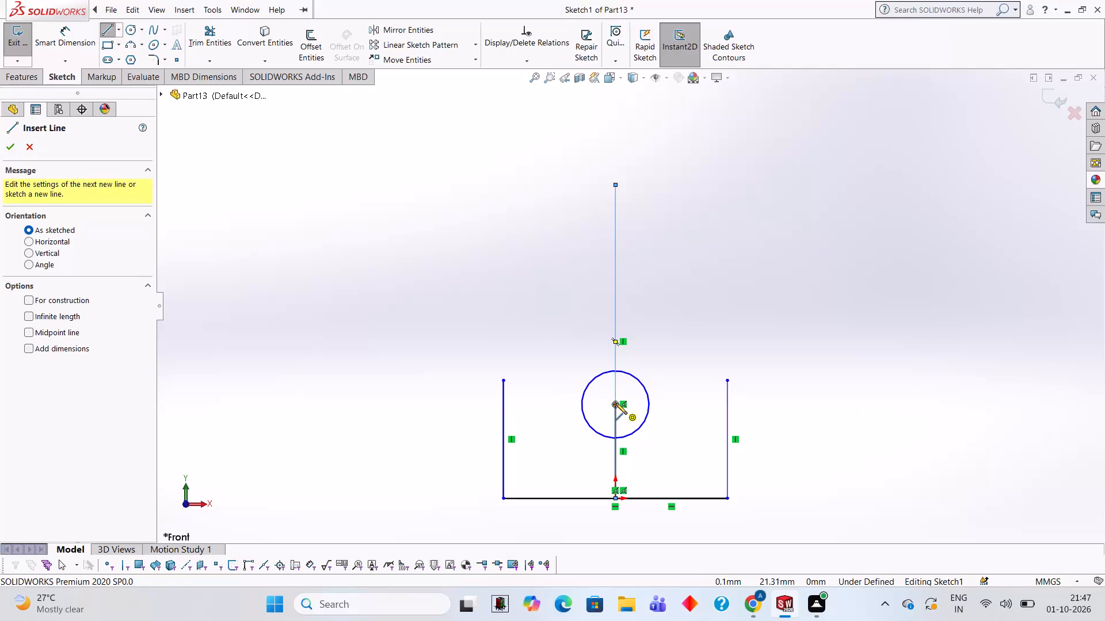
click(616, 403)
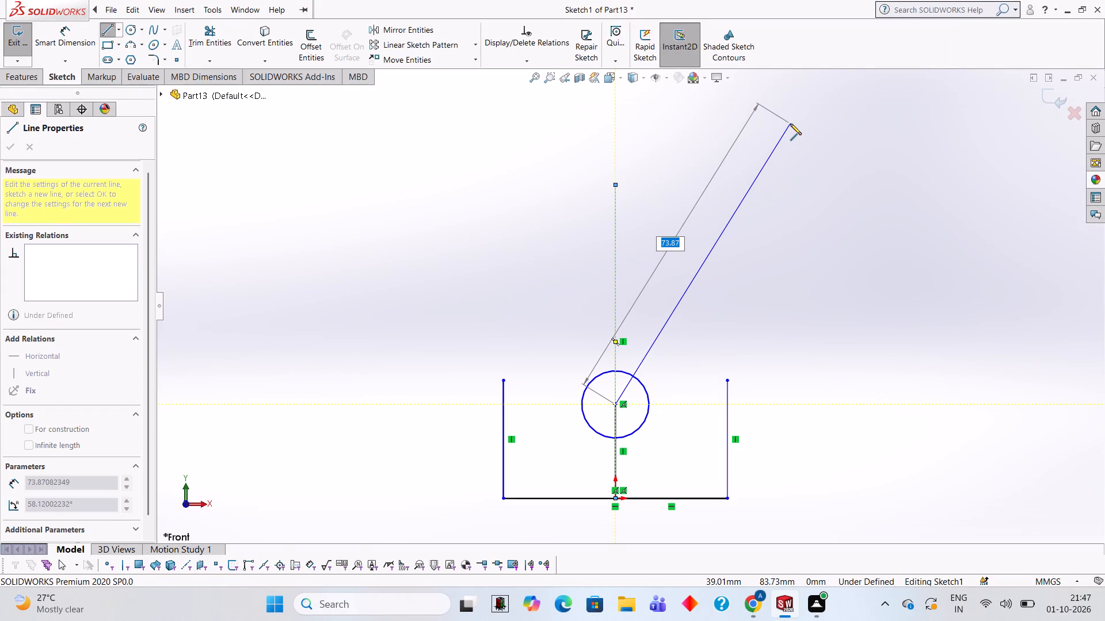
click(820, 129)
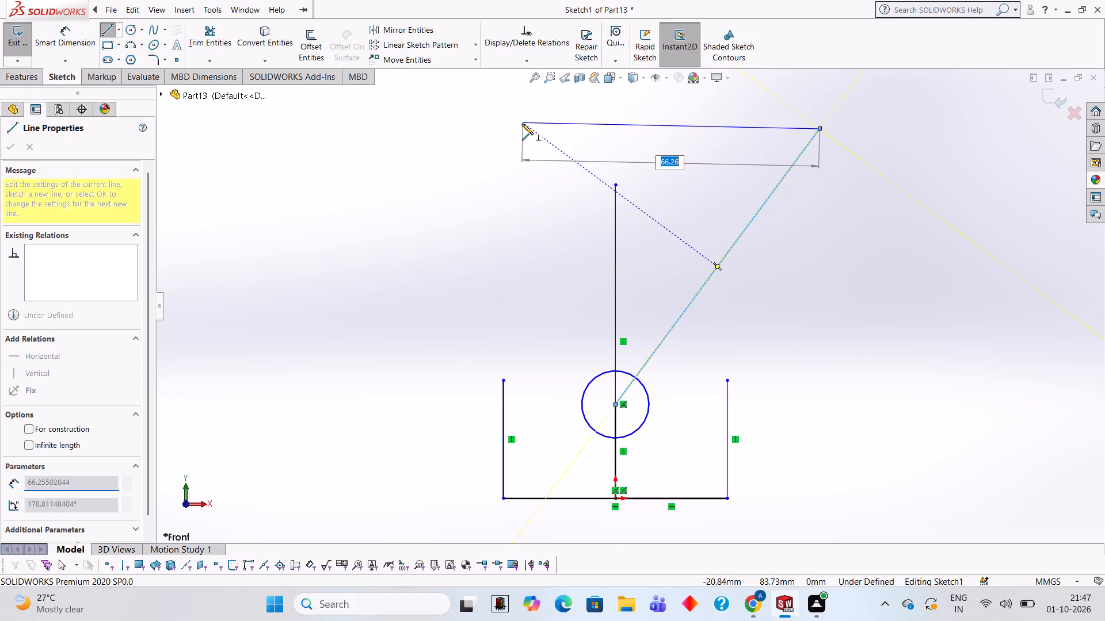
key(Escape)
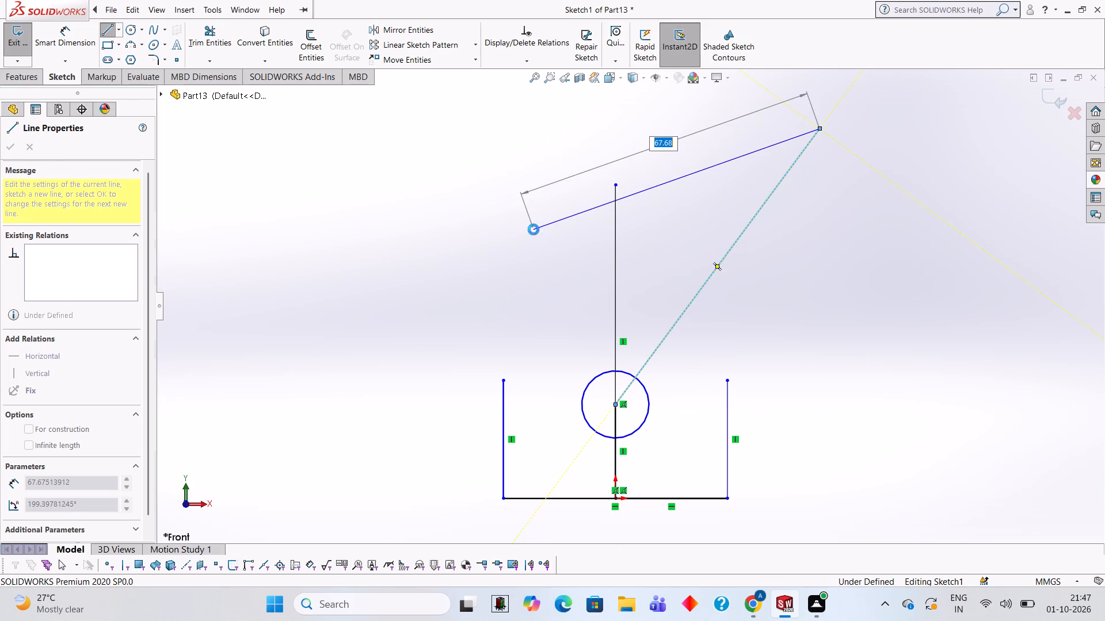
Dimension the angle between the slanted line and the vertical centre line as 35°.
click(64, 29)
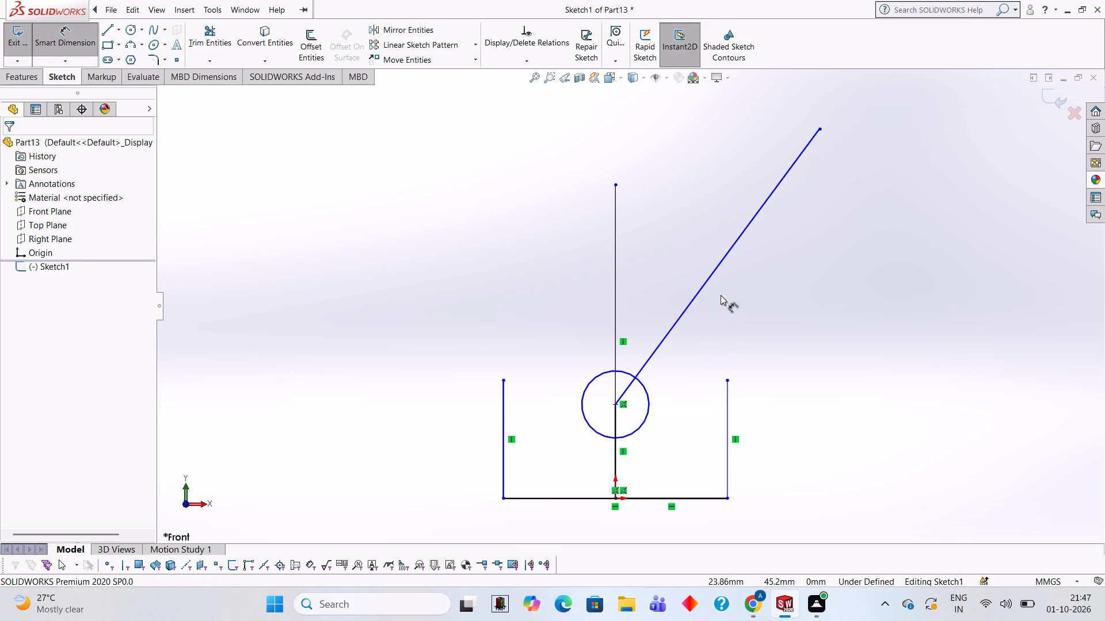
click(710, 281)
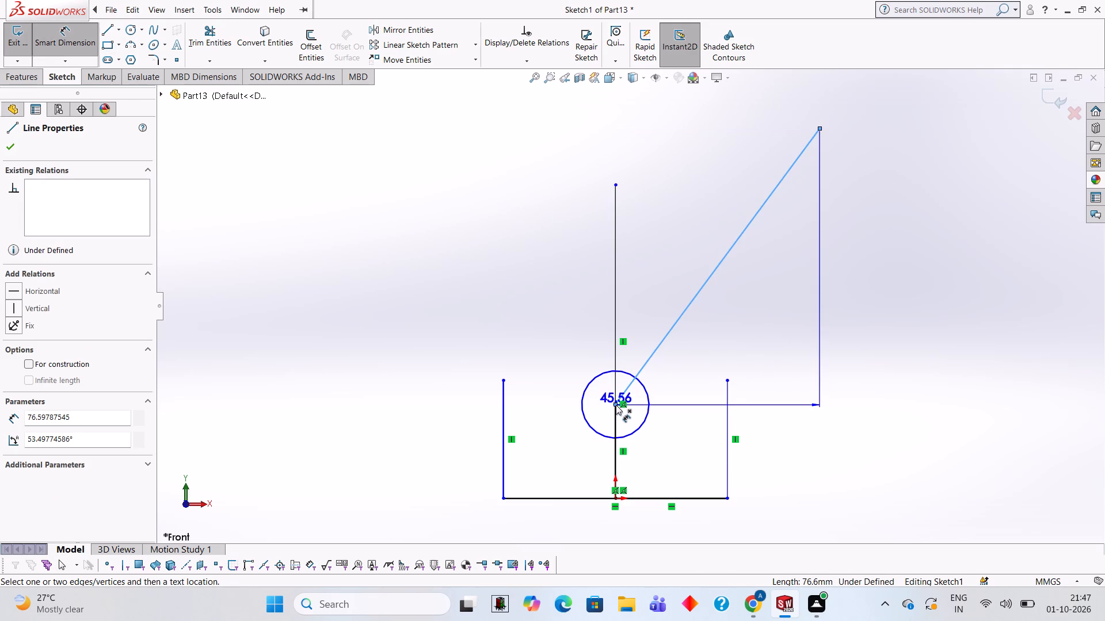
click(614, 405)
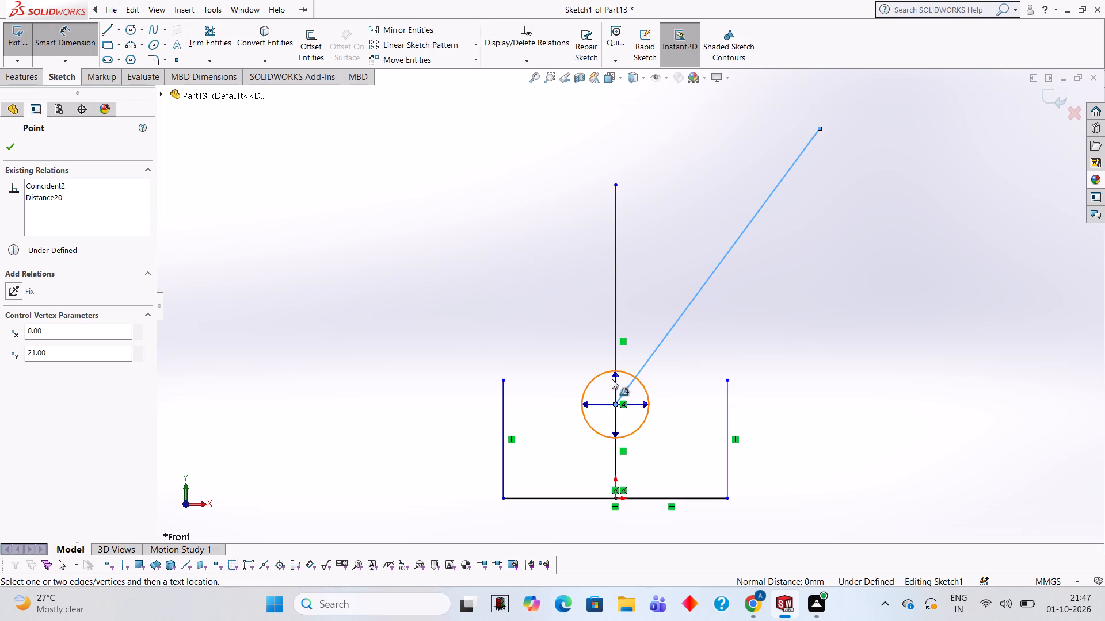
click(614, 377)
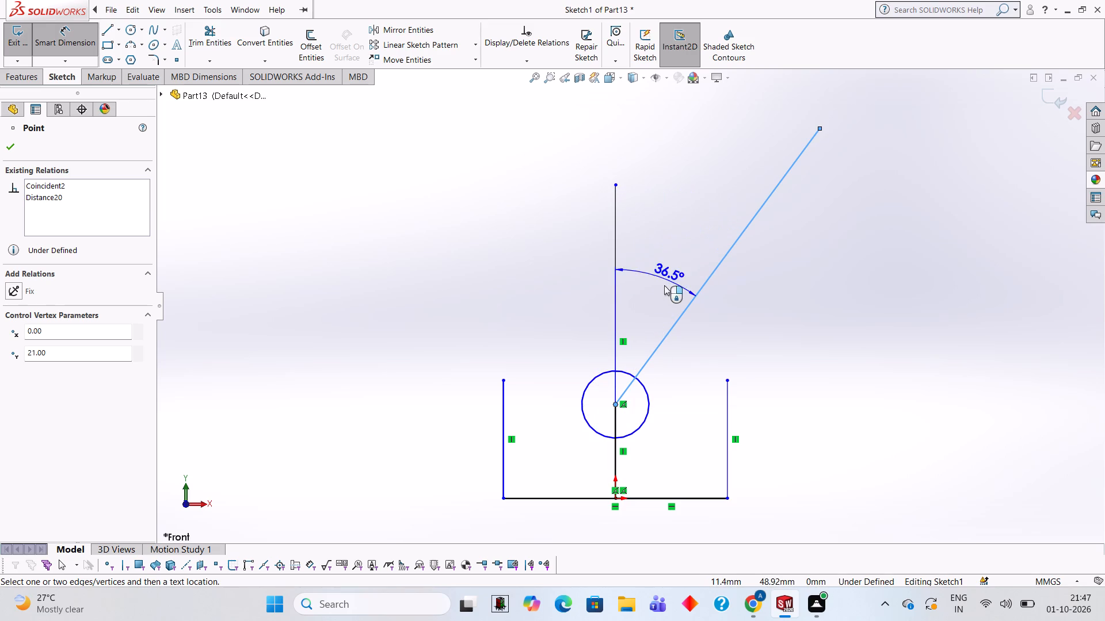
click(677, 219)
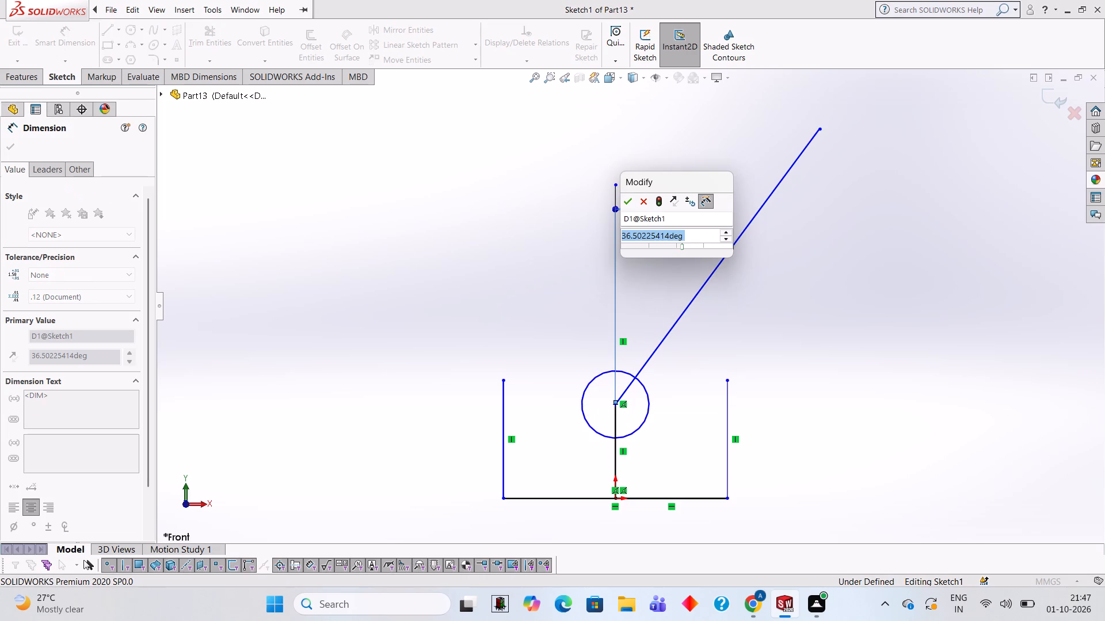
text(35)
key(Return)
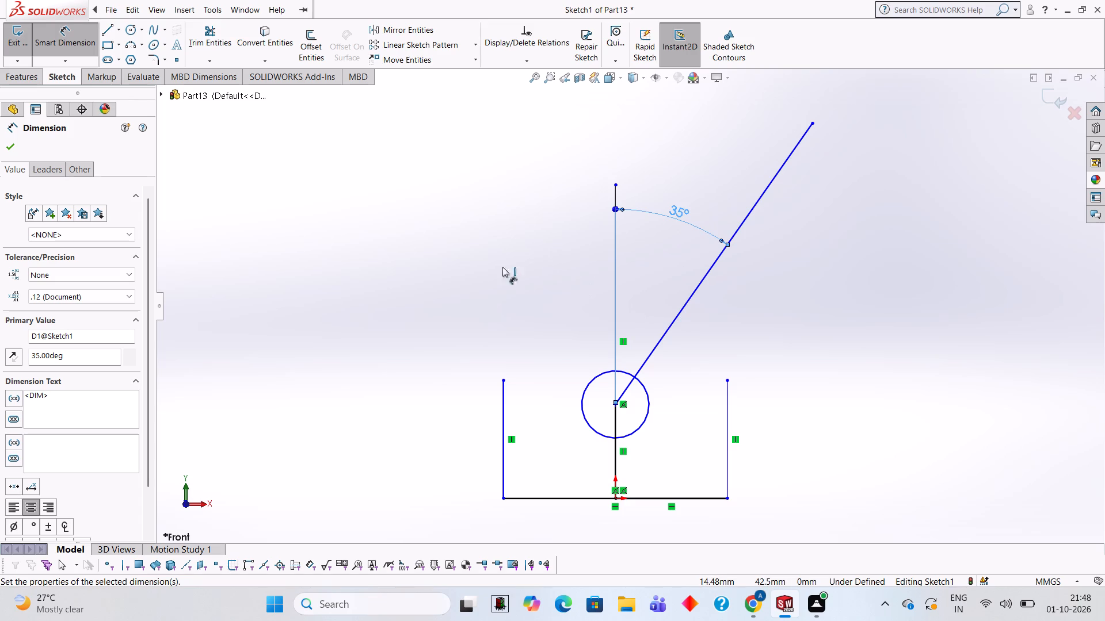
Draw a line about 75 mm long from the circle's centre up toward negative X at 125° (90 + 35), and end the line command.
click(107, 25)
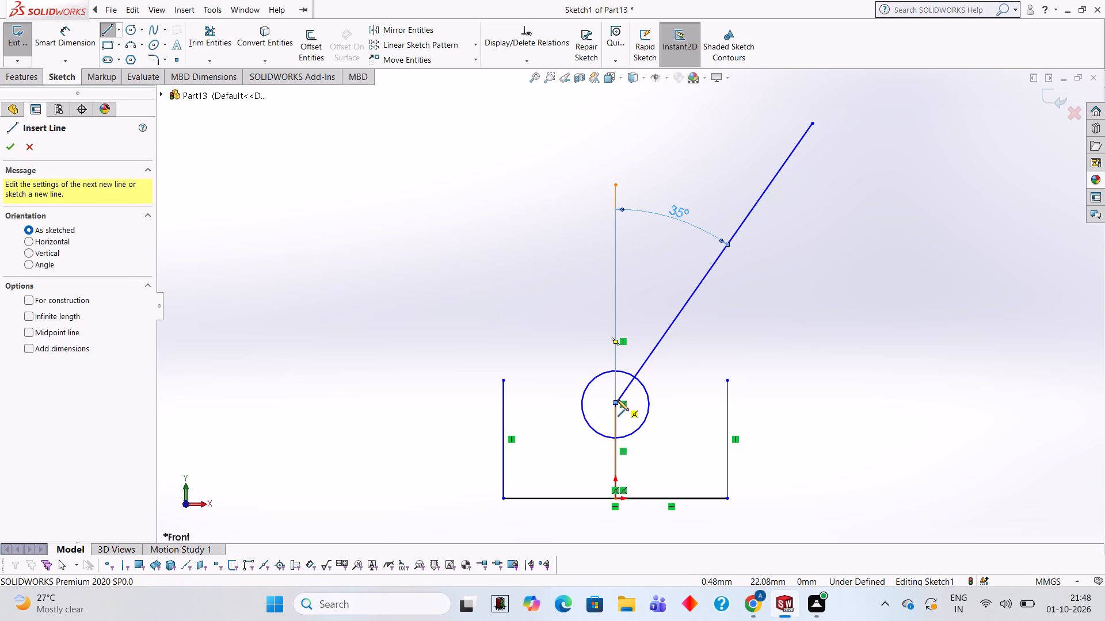
text(90+35)
key(Return)
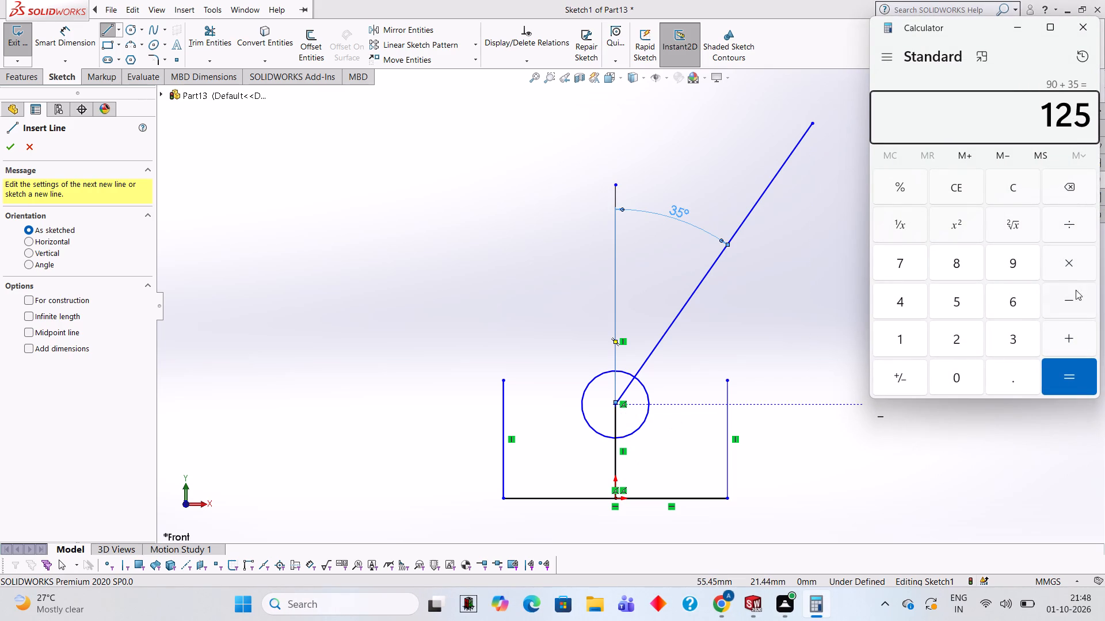
click(1081, 34)
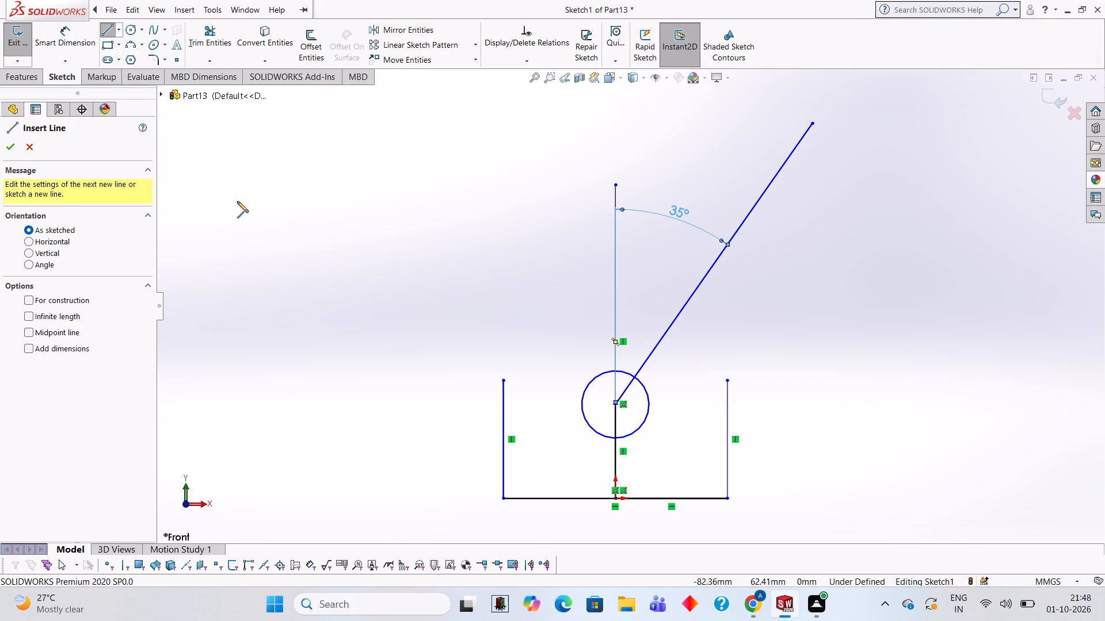
click(32, 265)
text(125)
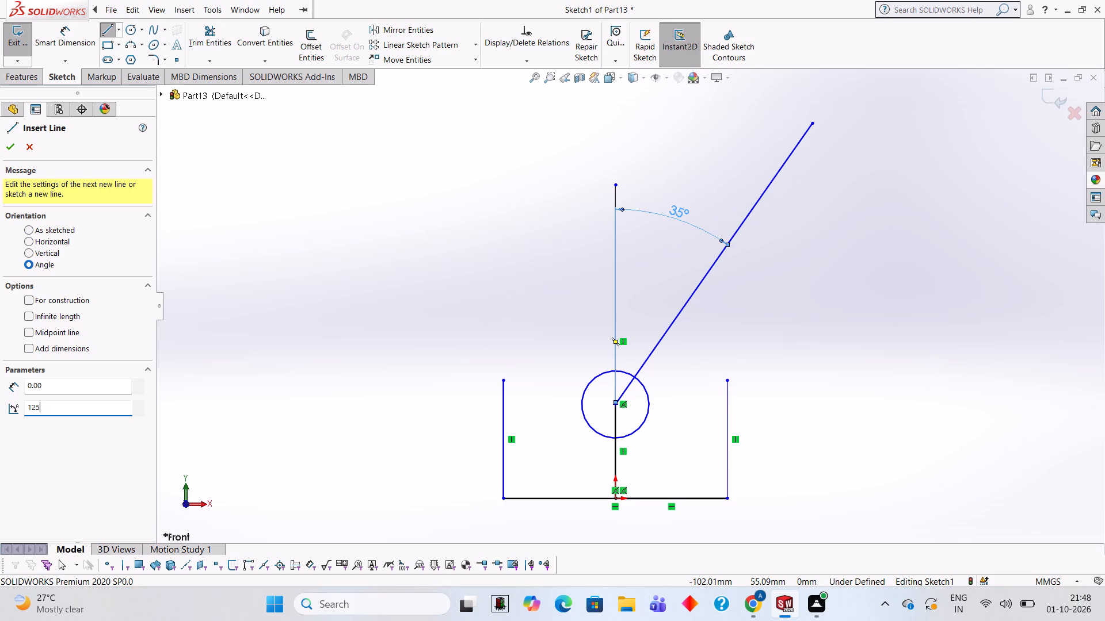
key(Return)
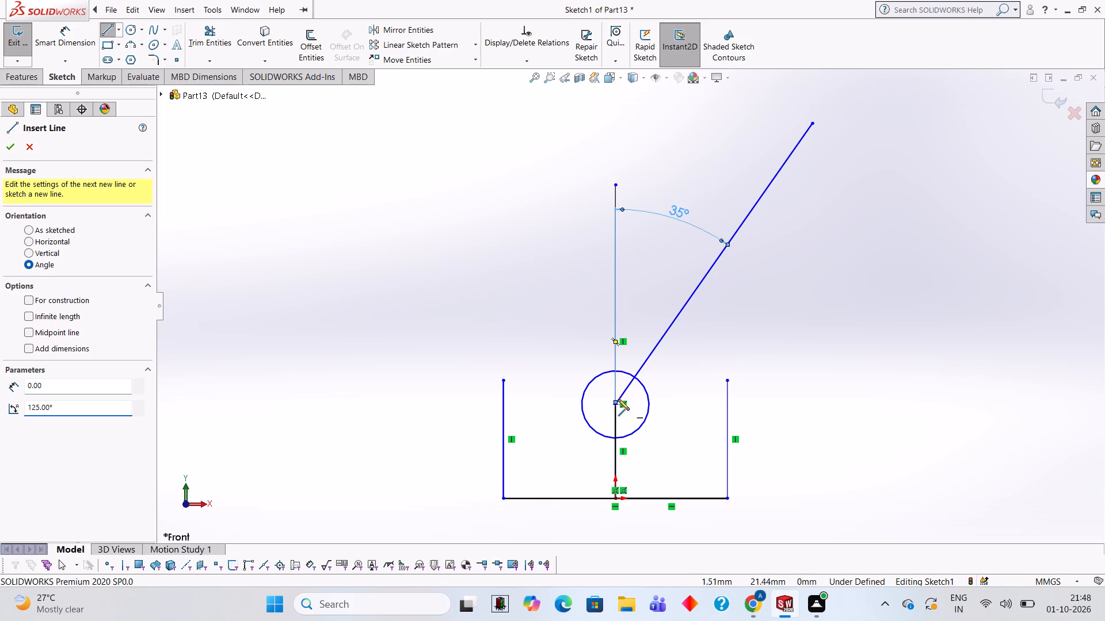
click(614, 403)
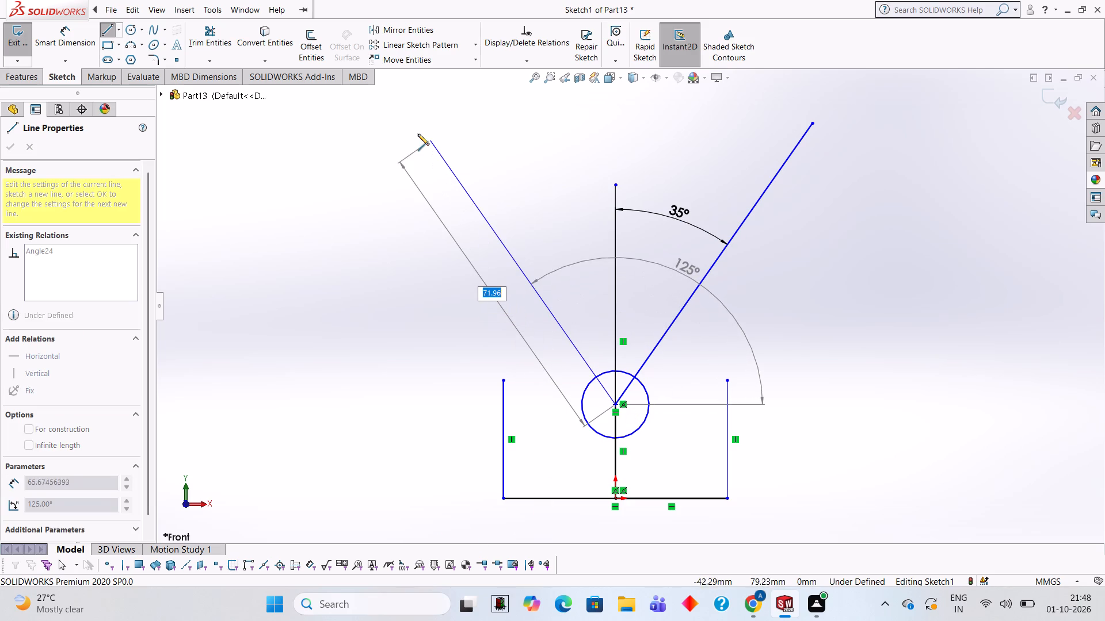
click(417, 133)
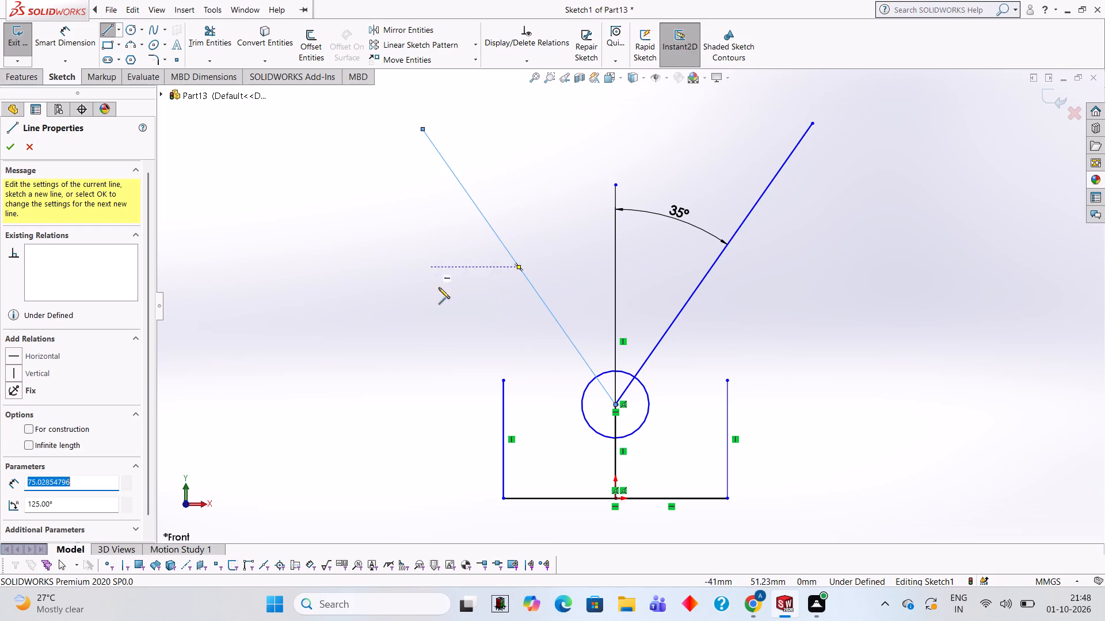
key(Escape)
key(Escape)
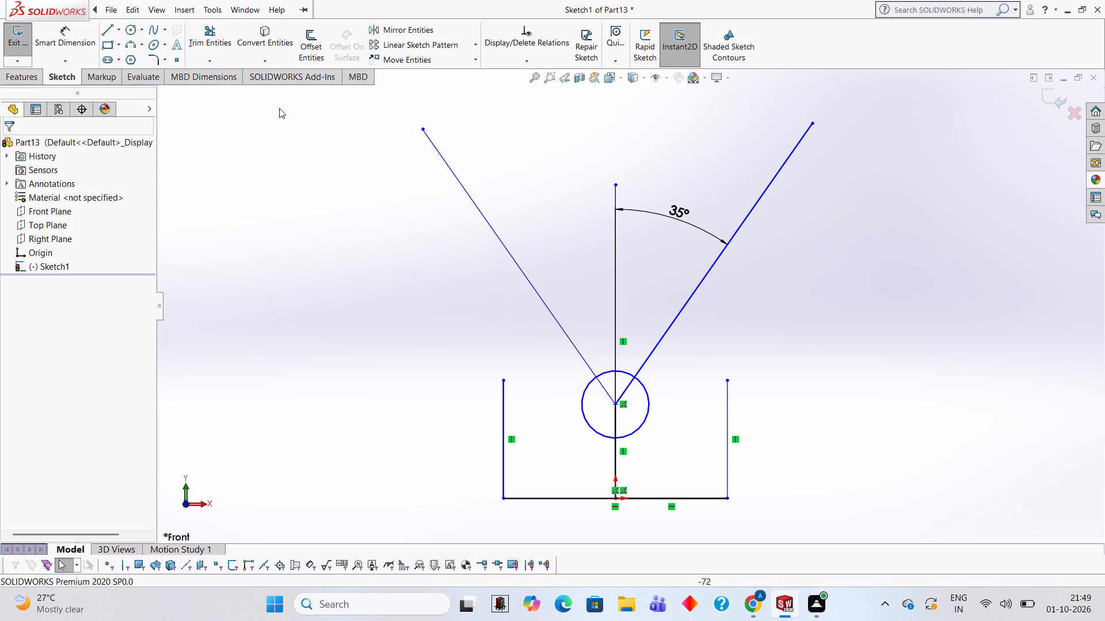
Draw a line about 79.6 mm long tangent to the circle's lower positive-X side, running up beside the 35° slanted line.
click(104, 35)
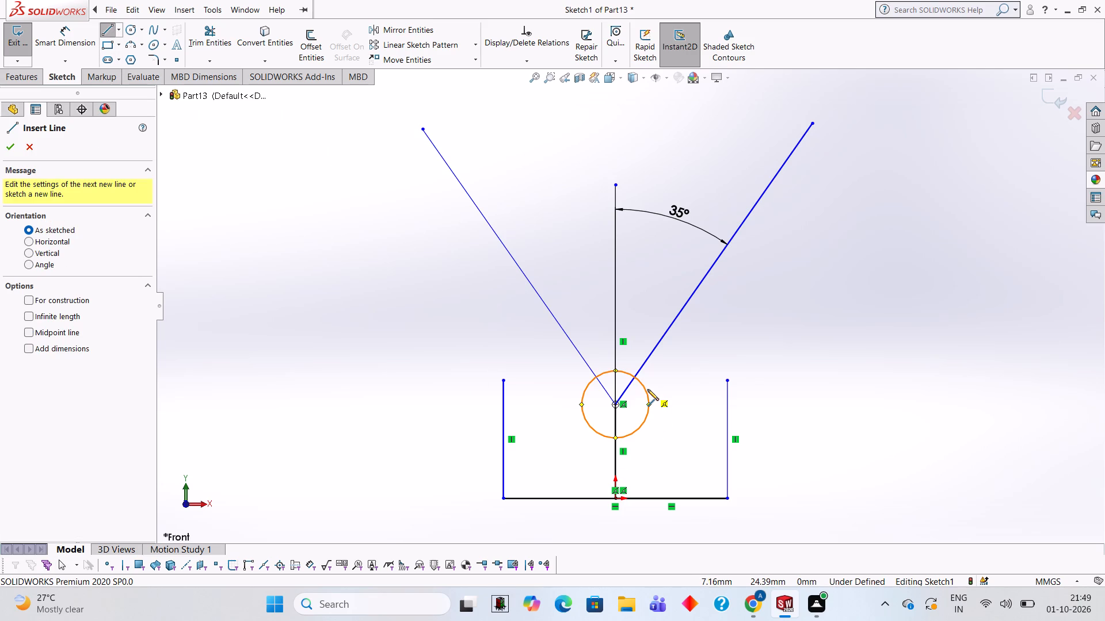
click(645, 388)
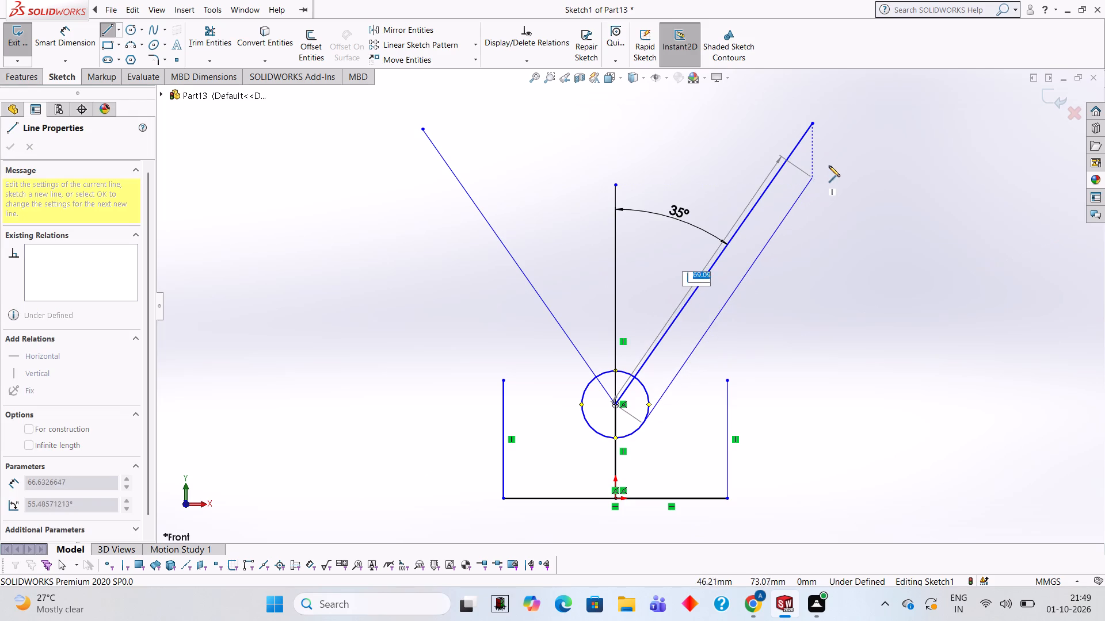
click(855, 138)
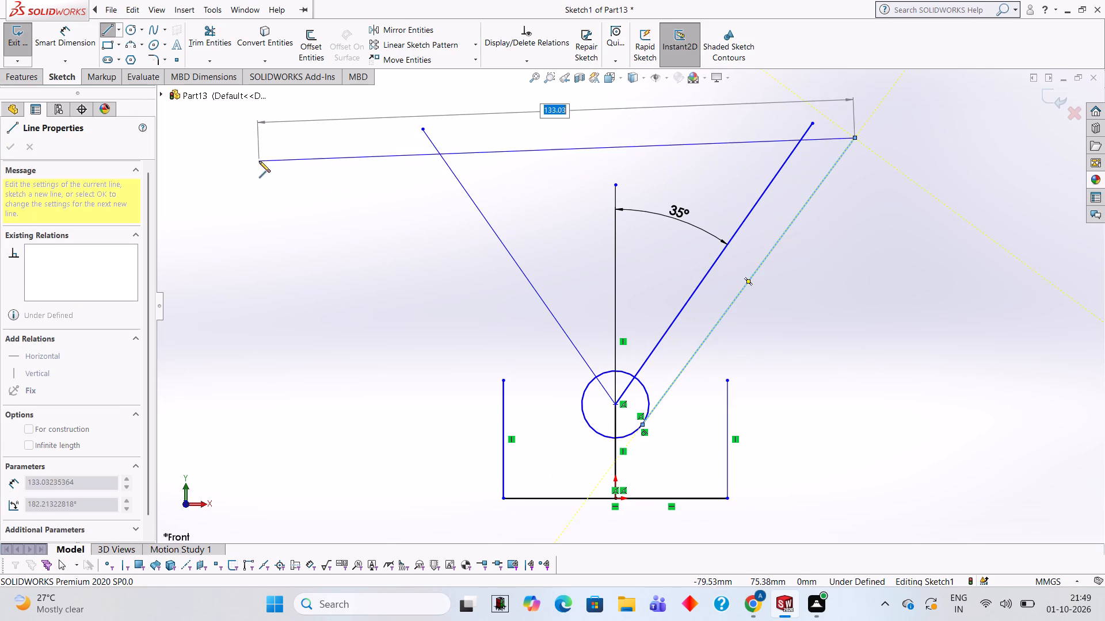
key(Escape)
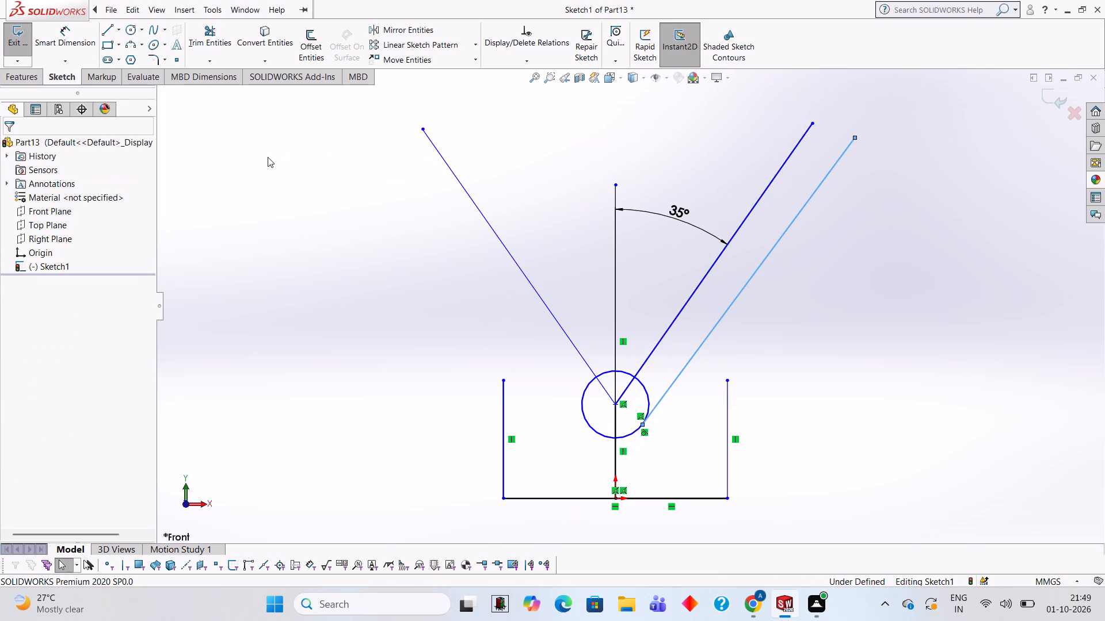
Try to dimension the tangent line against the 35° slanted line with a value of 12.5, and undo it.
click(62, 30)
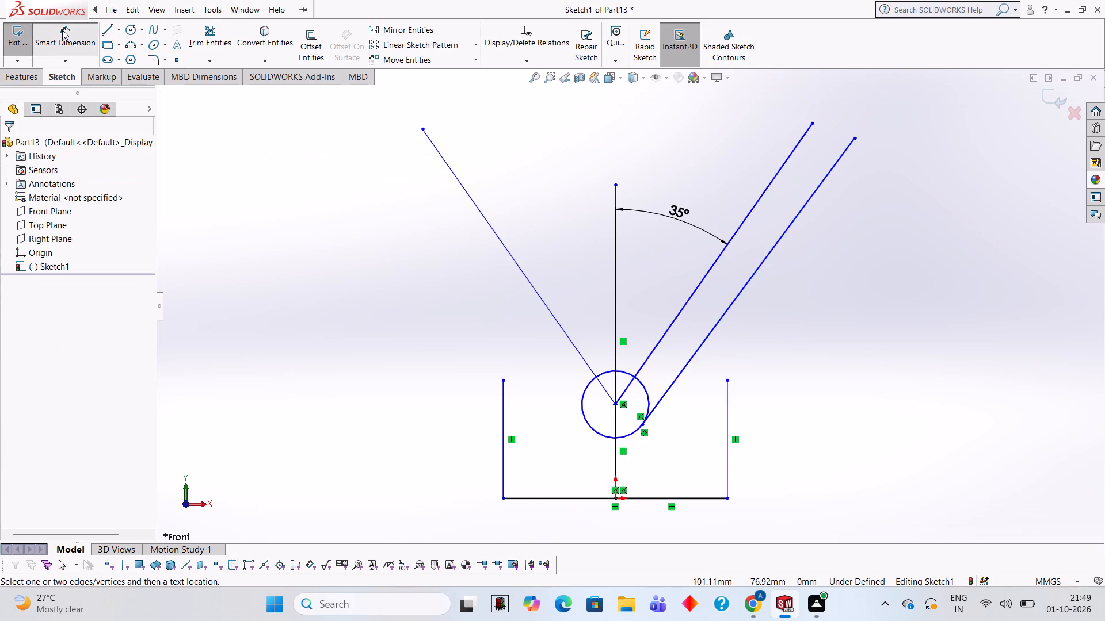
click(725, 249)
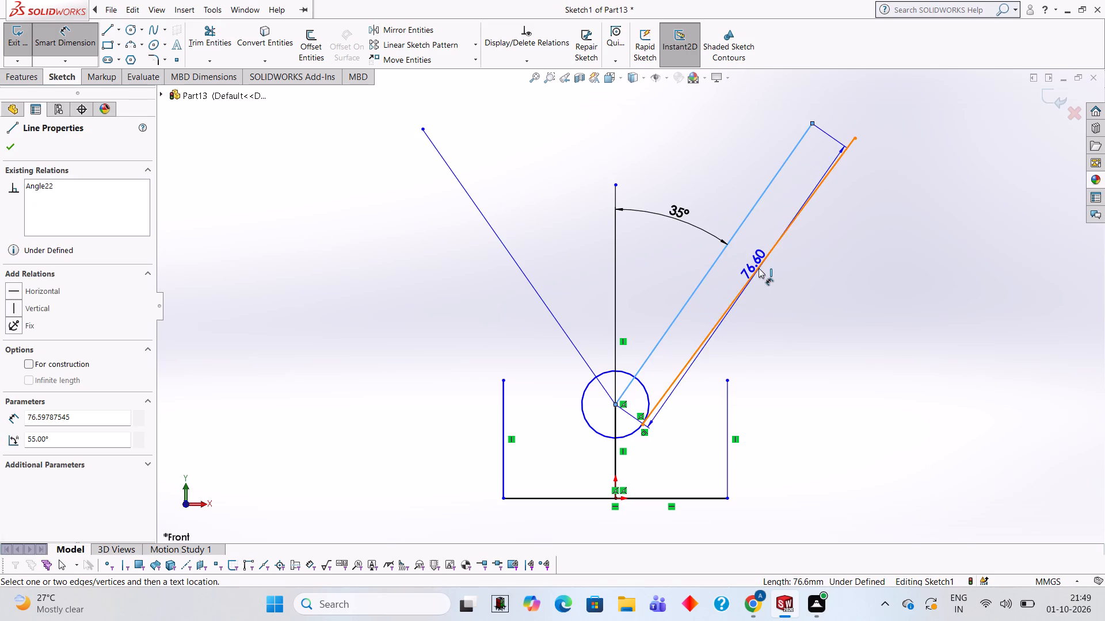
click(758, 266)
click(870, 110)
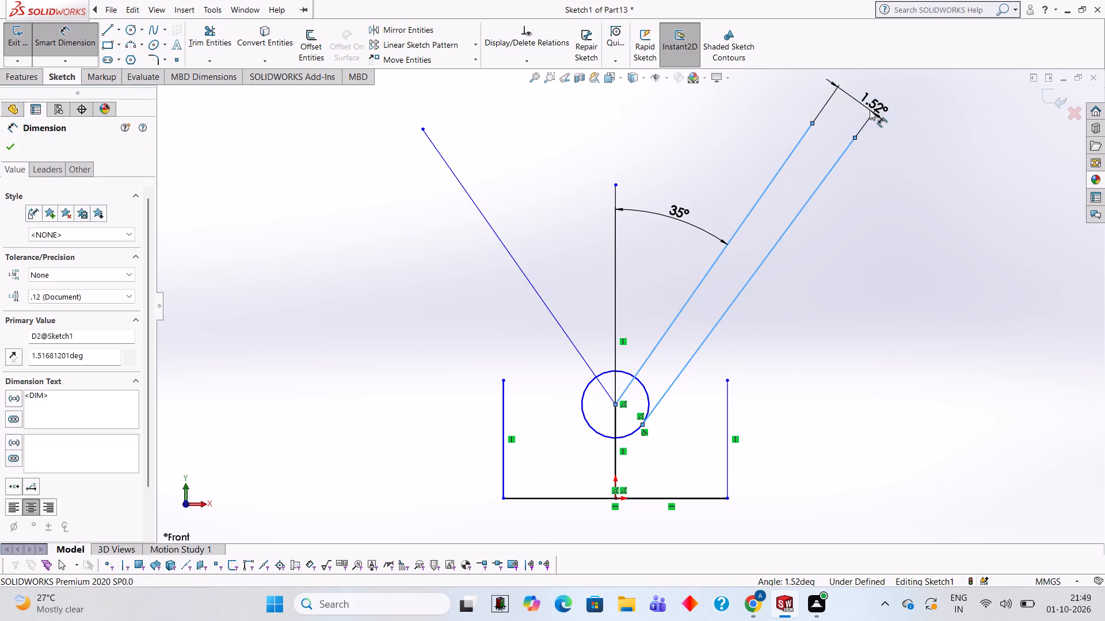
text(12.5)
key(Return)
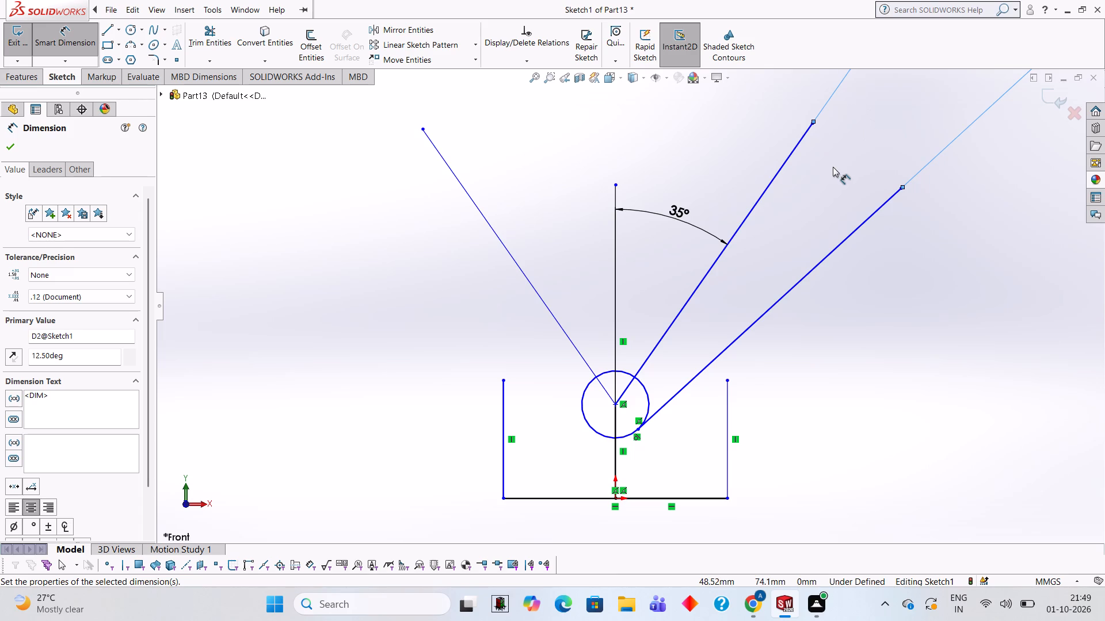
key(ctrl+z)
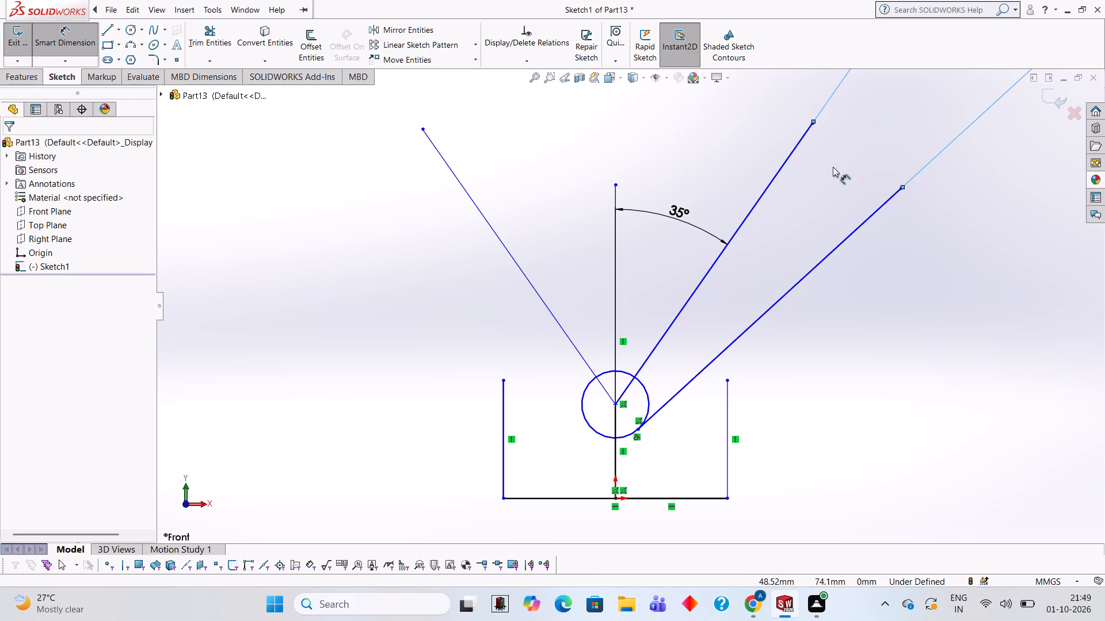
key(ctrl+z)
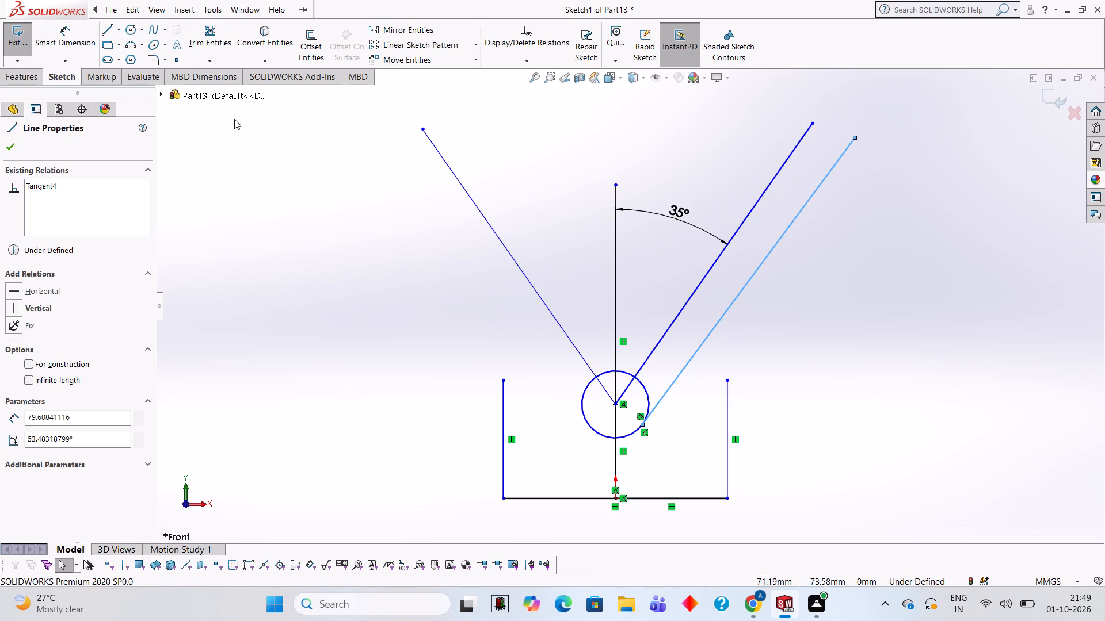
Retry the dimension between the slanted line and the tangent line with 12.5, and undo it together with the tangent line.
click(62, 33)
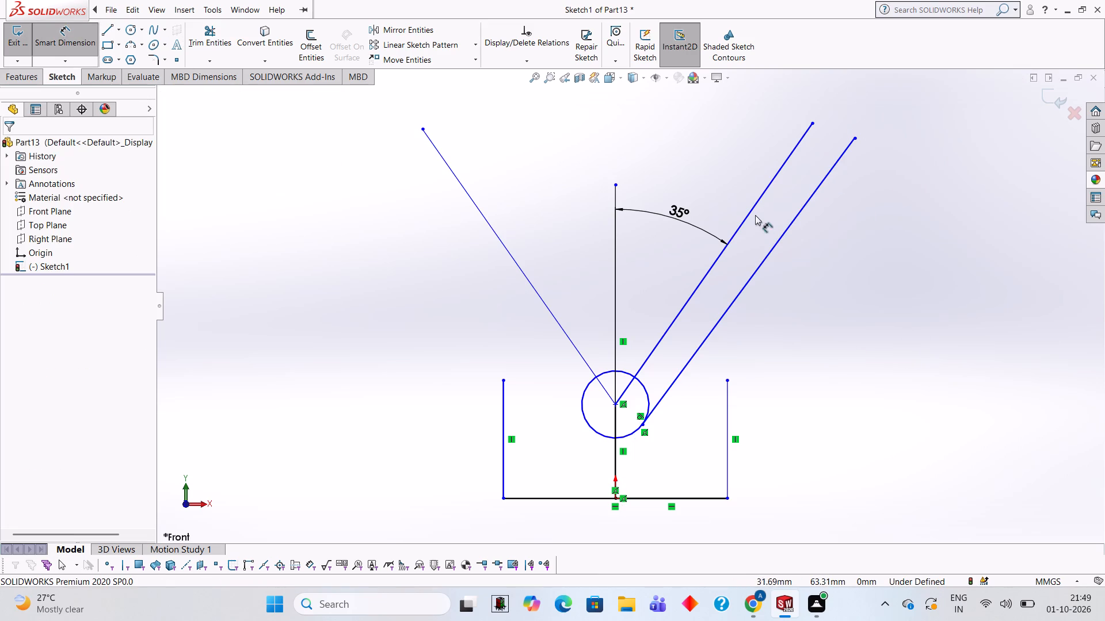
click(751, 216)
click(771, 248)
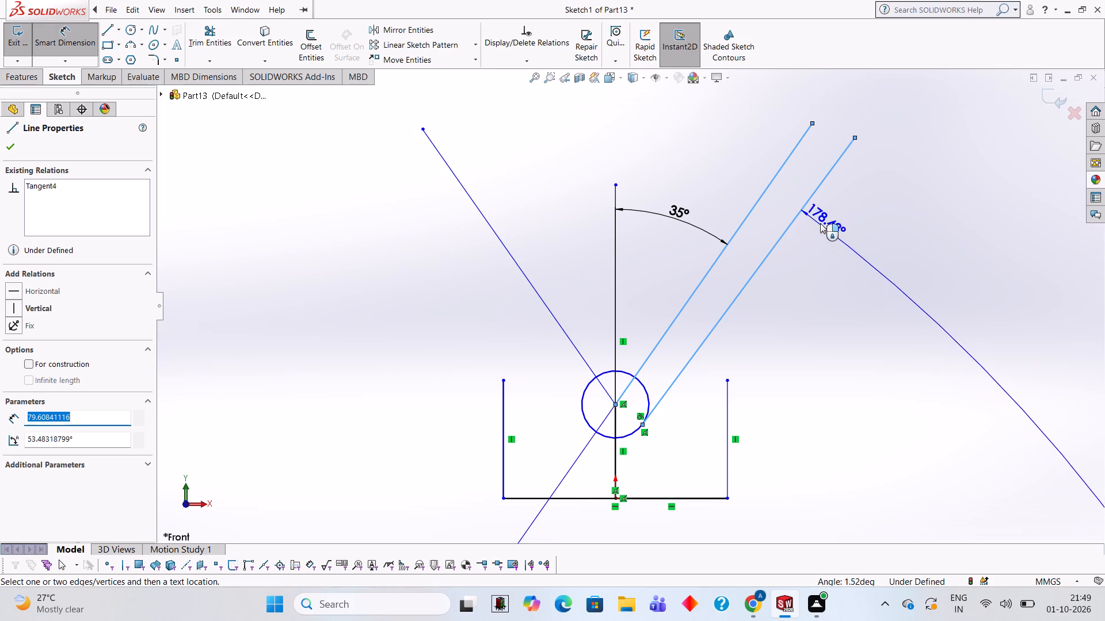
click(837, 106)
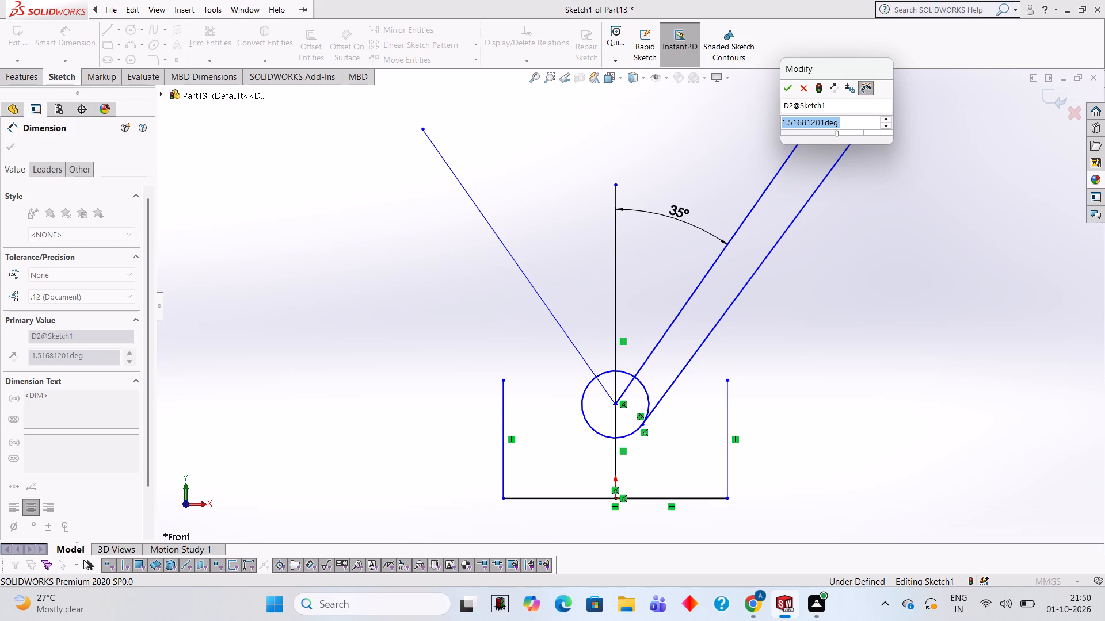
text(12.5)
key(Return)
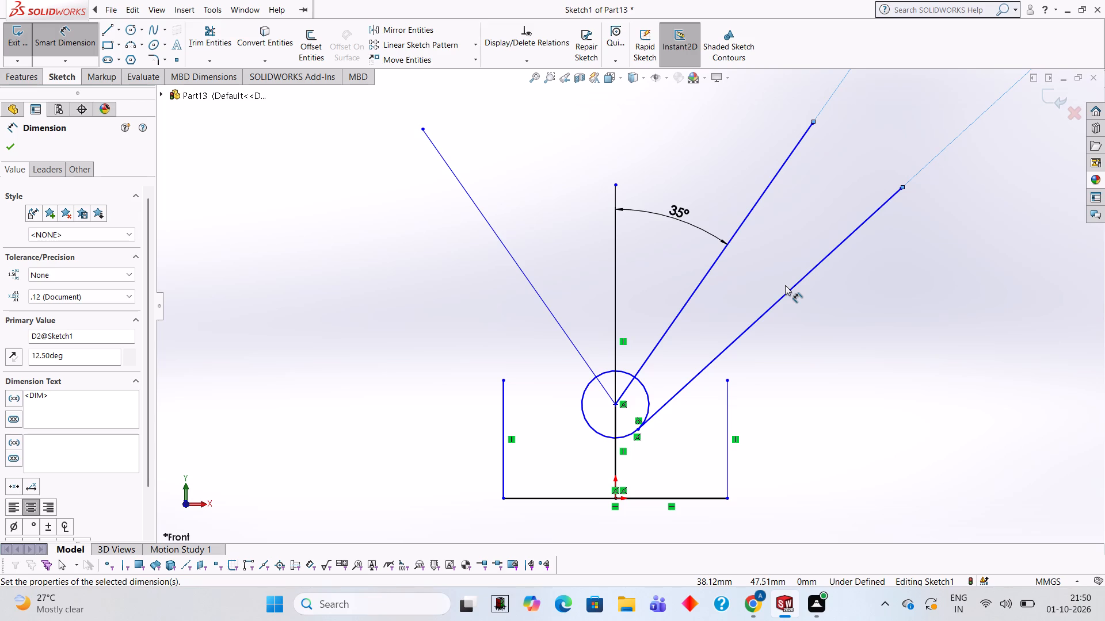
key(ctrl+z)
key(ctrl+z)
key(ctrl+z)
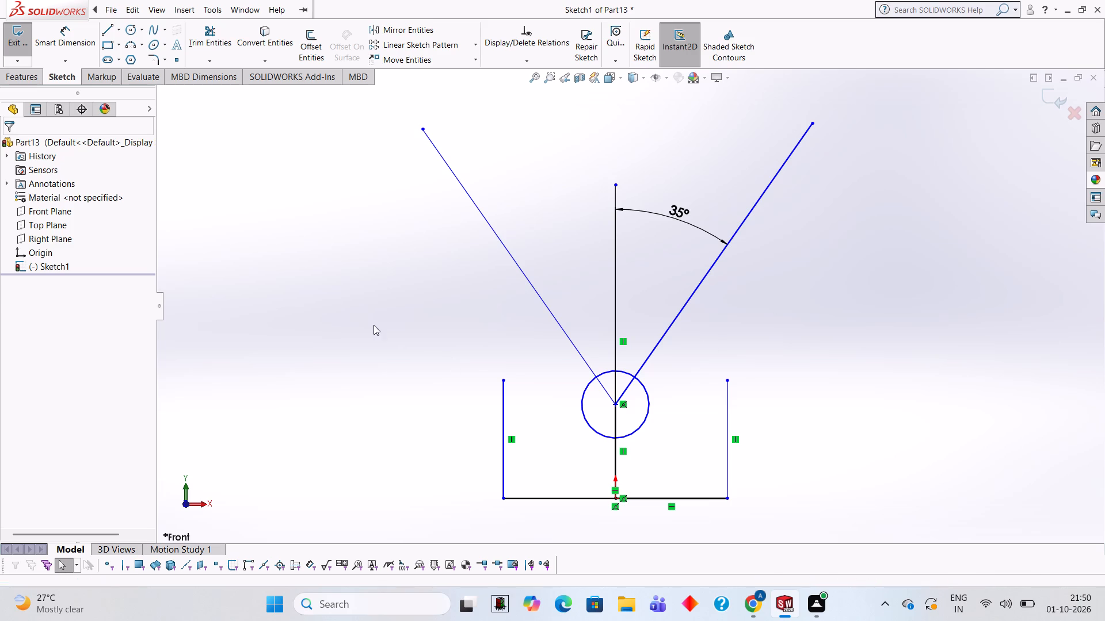
Draw a horizontal line of 45.48 mm (half of 90.96) from the origin along the base toward positive X.
scroll(620, 518, up, 2)
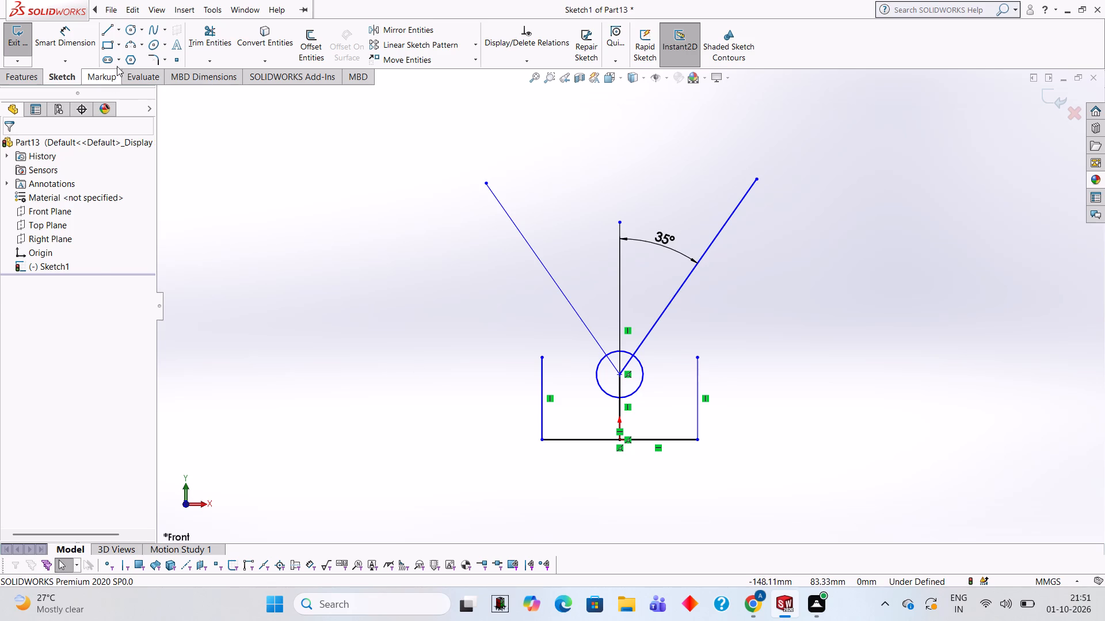
click(311, 142)
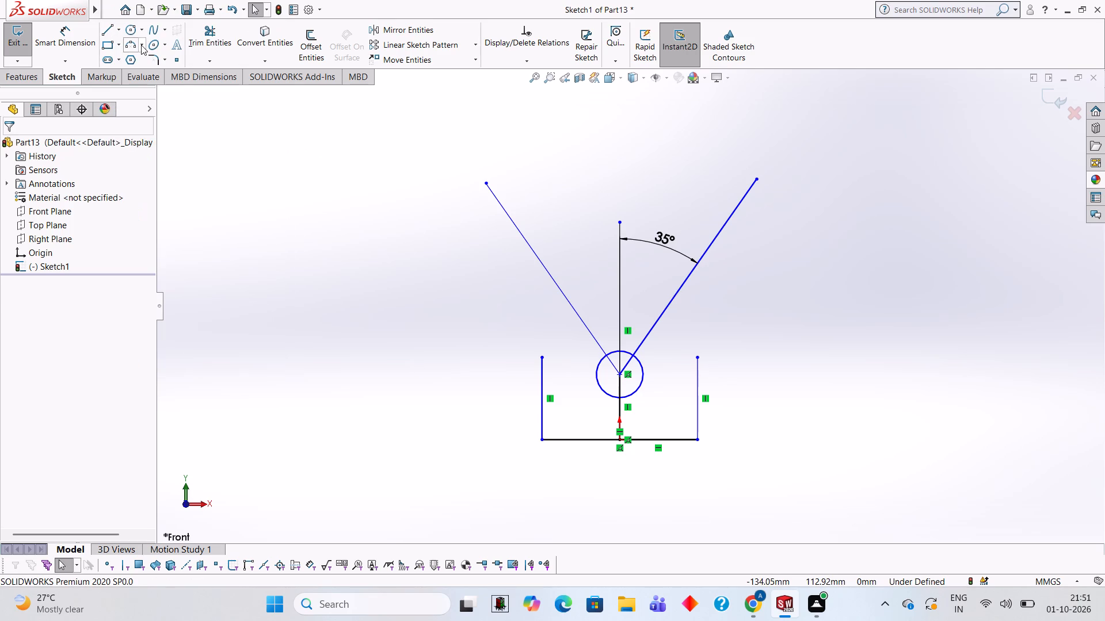
click(111, 23)
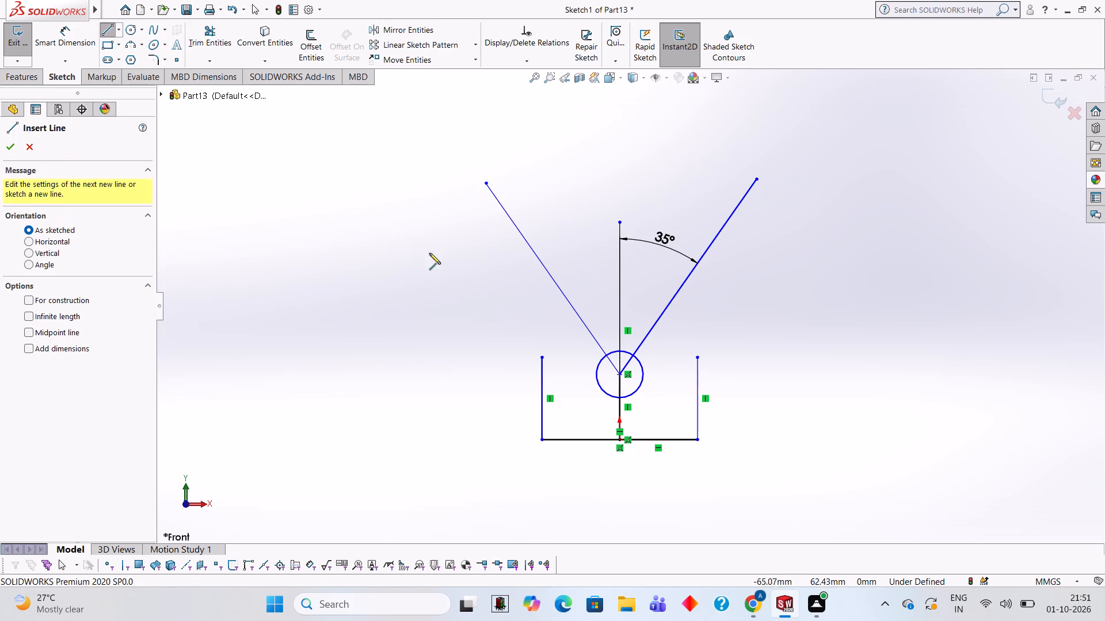
click(618, 440)
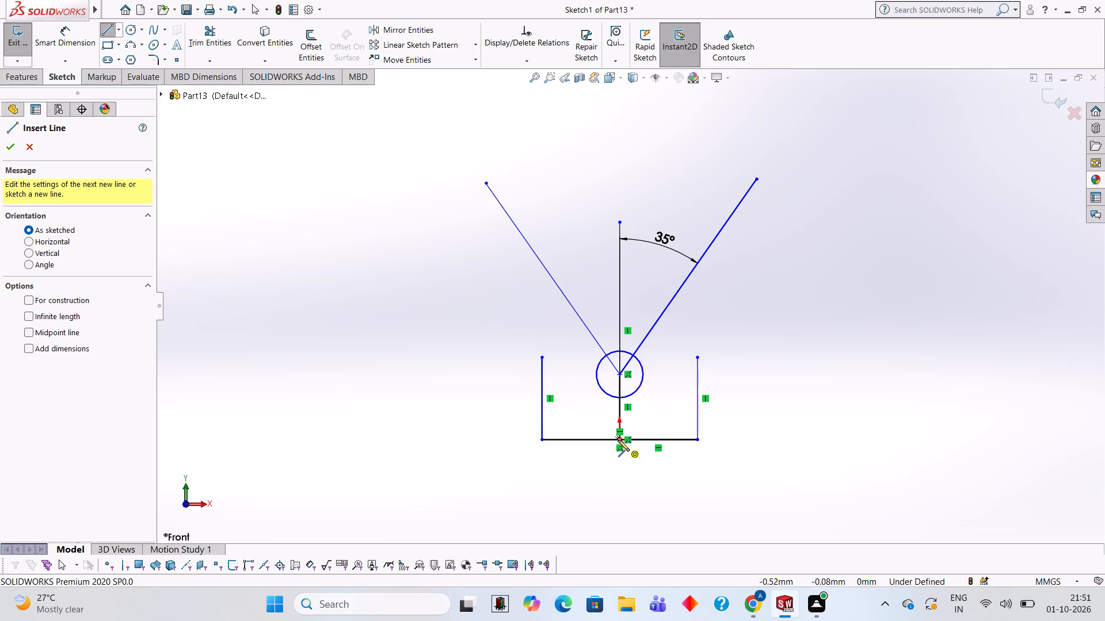
text(90)
text(.9)
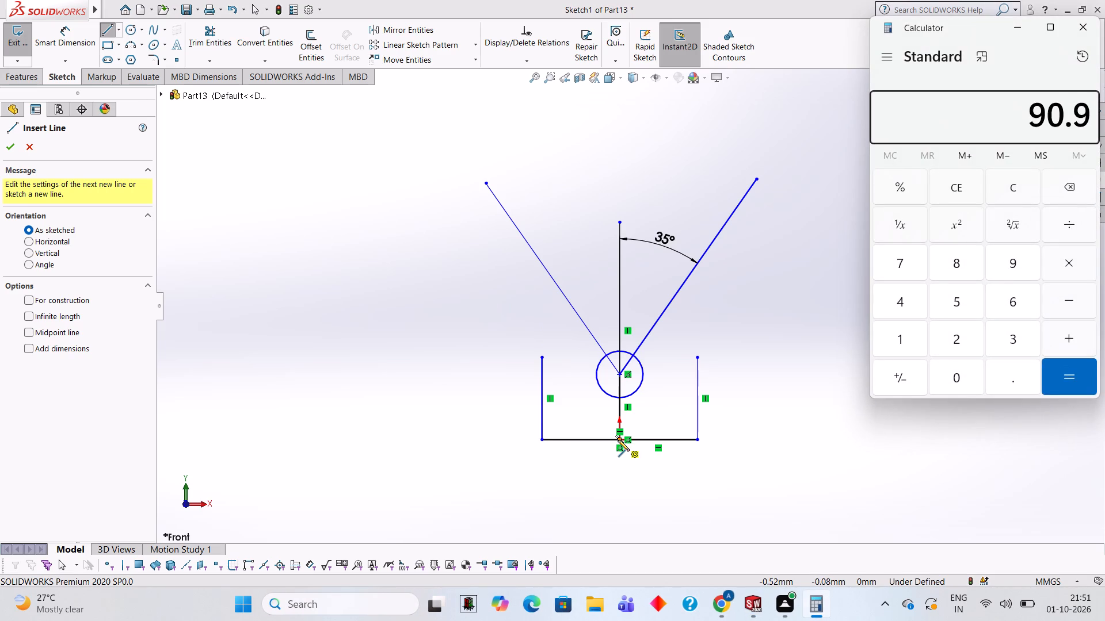
key(6)
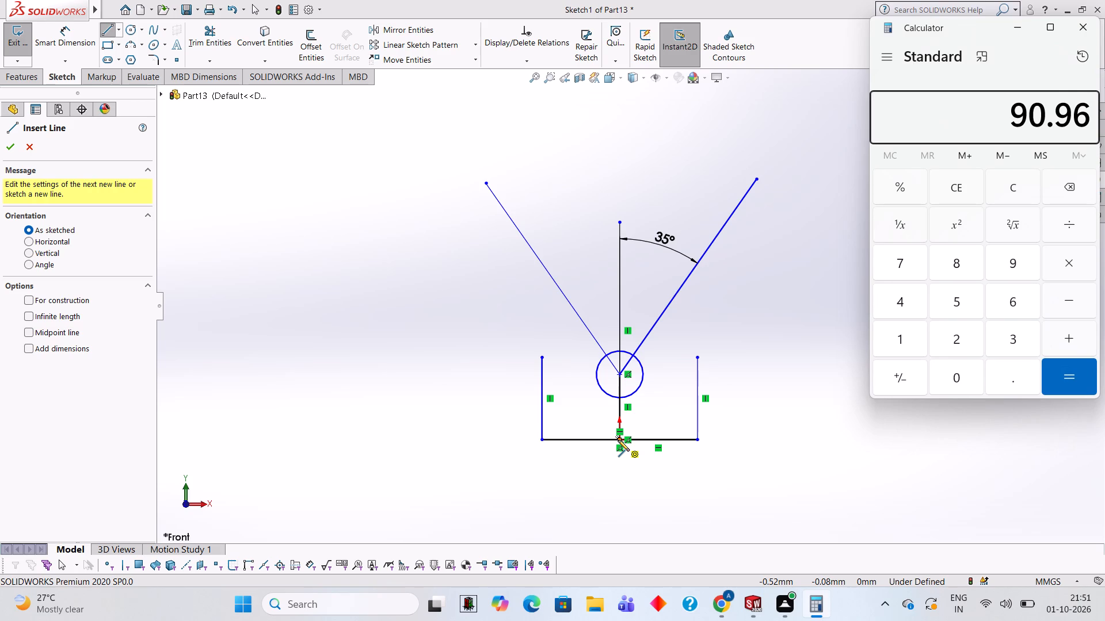
text(/2)
key(Return)
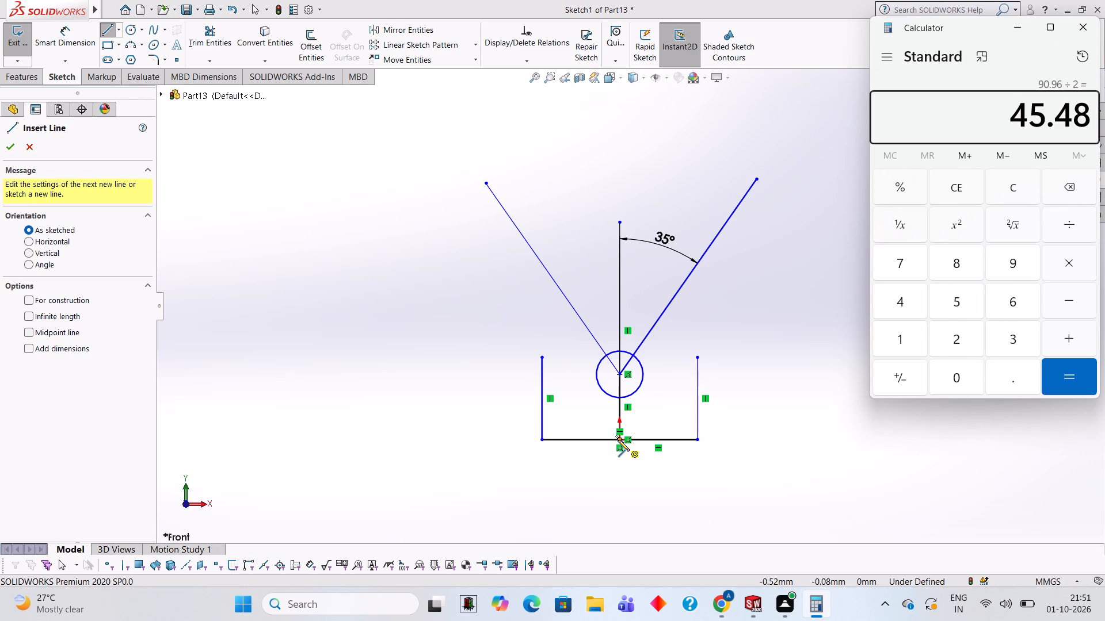
click(1076, 27)
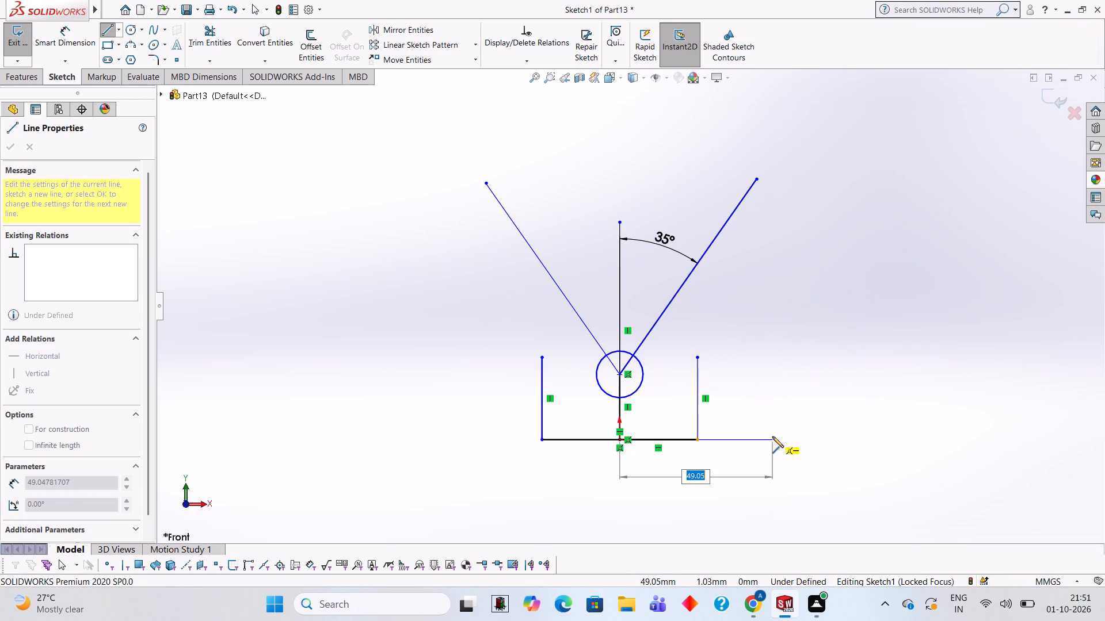
text(45)
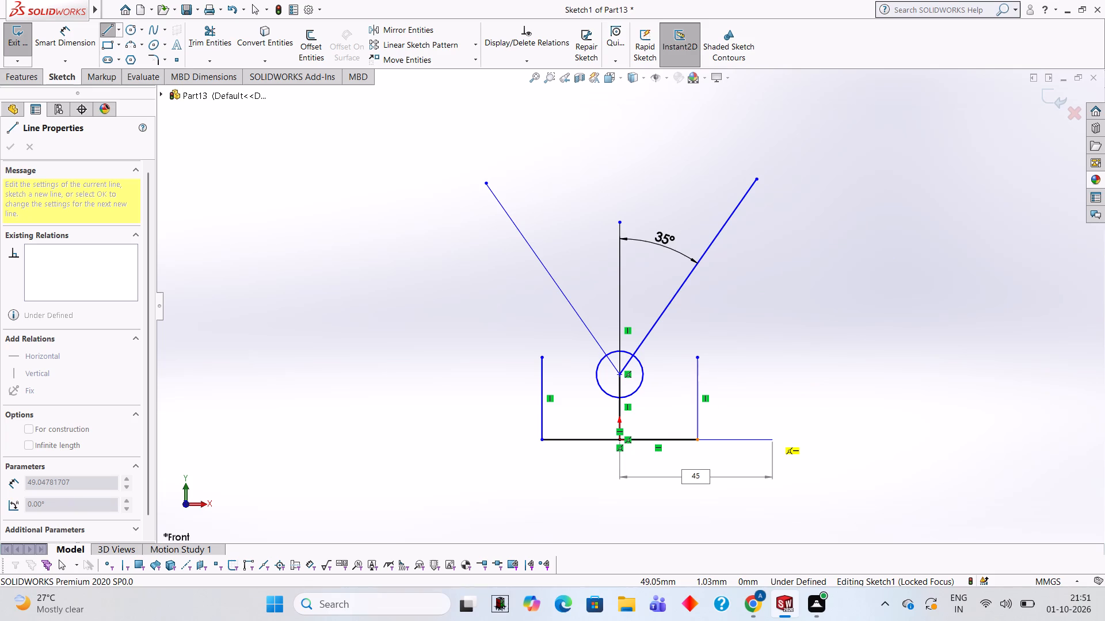
text(.48)
key(Return)
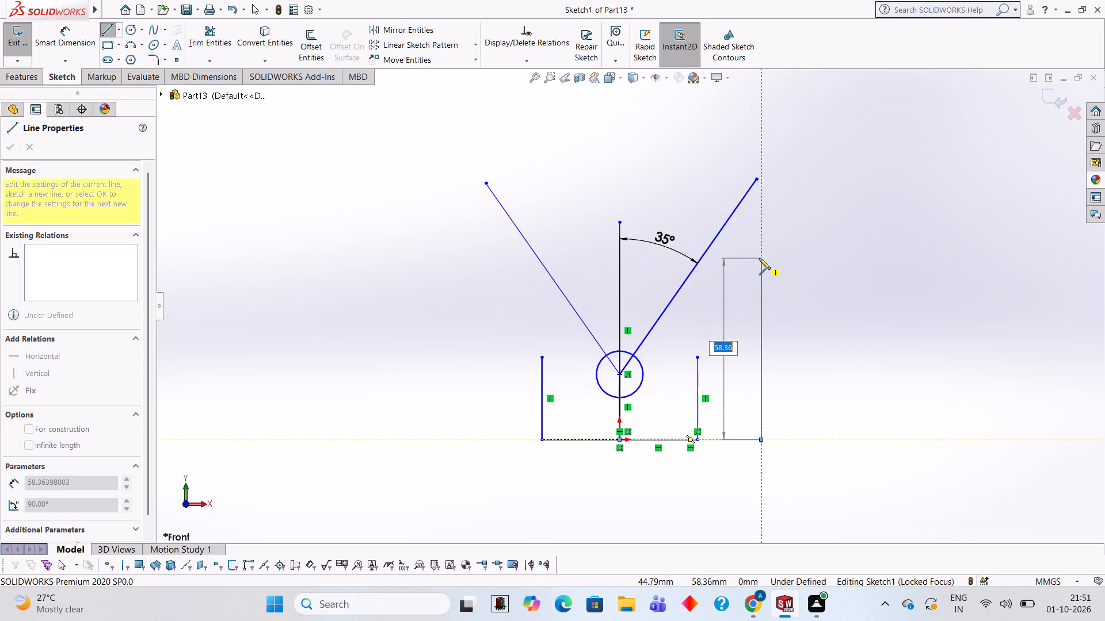
Draw a vertical line up from the 45.48 mm line's end to just above the slanted line's top, and end the chain.
click(763, 169)
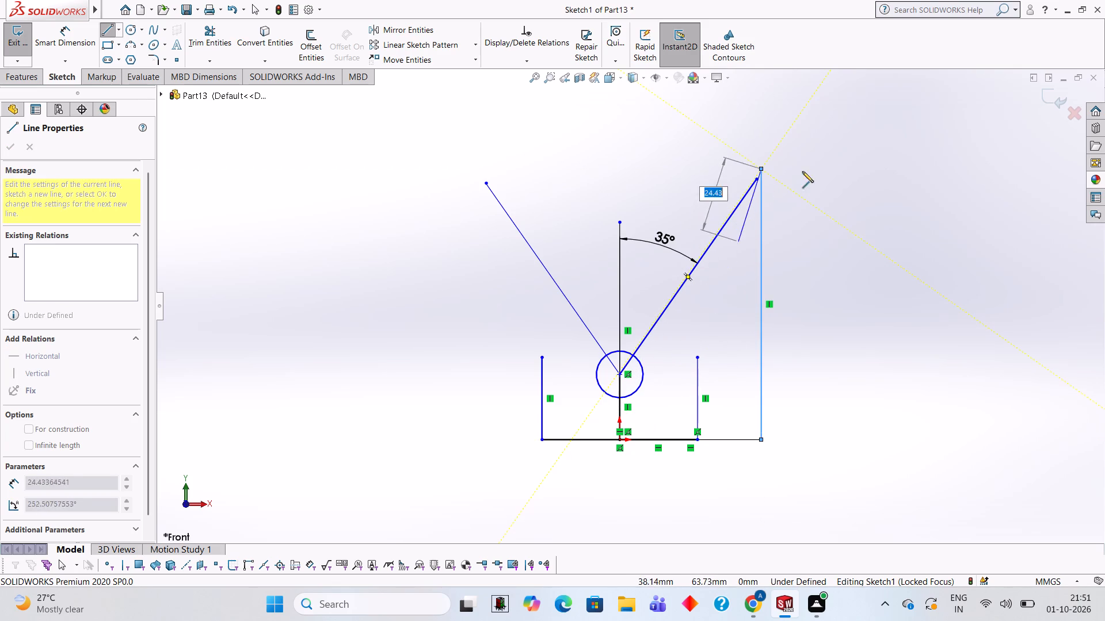
key(Escape)
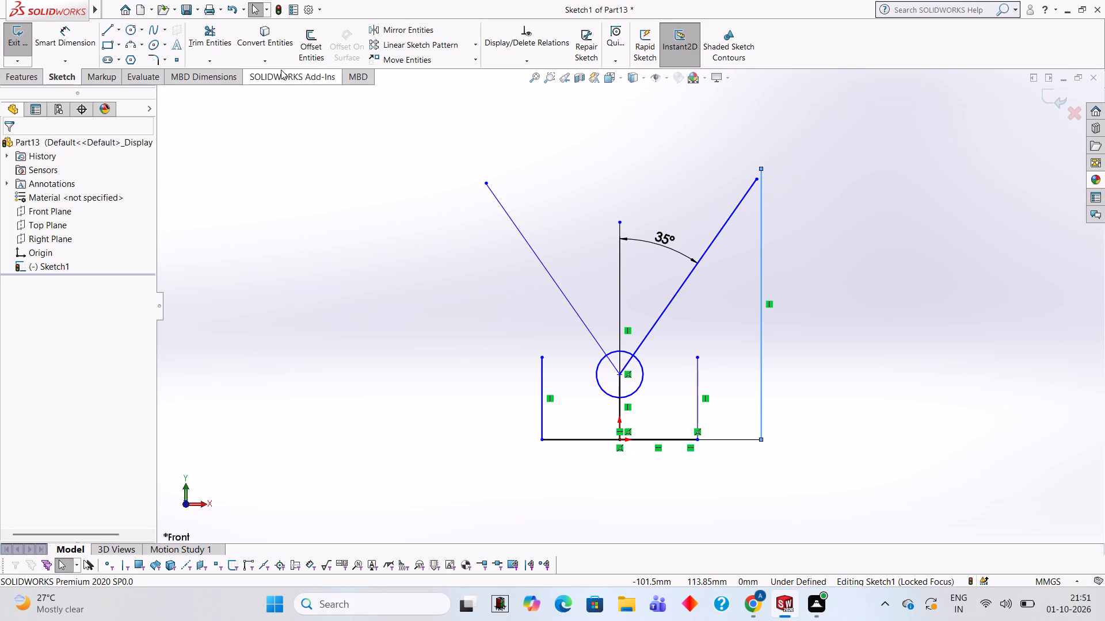
Draw a collinear extension about 15 mm long from the positive-X slanted line's upper end, crossing the tall vertical line.
click(104, 28)
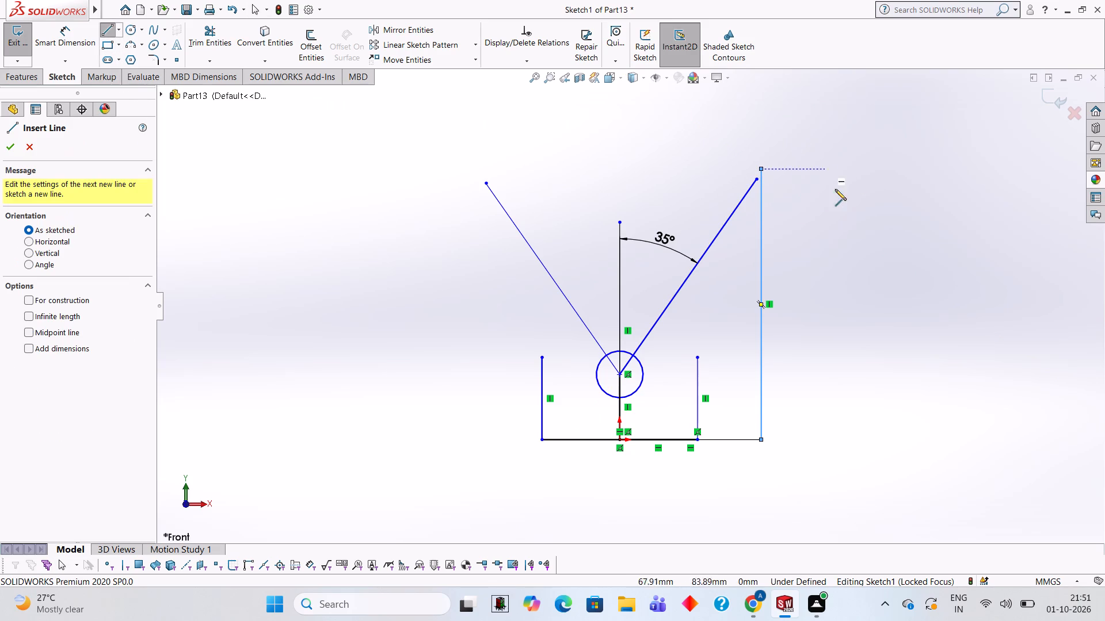
click(756, 180)
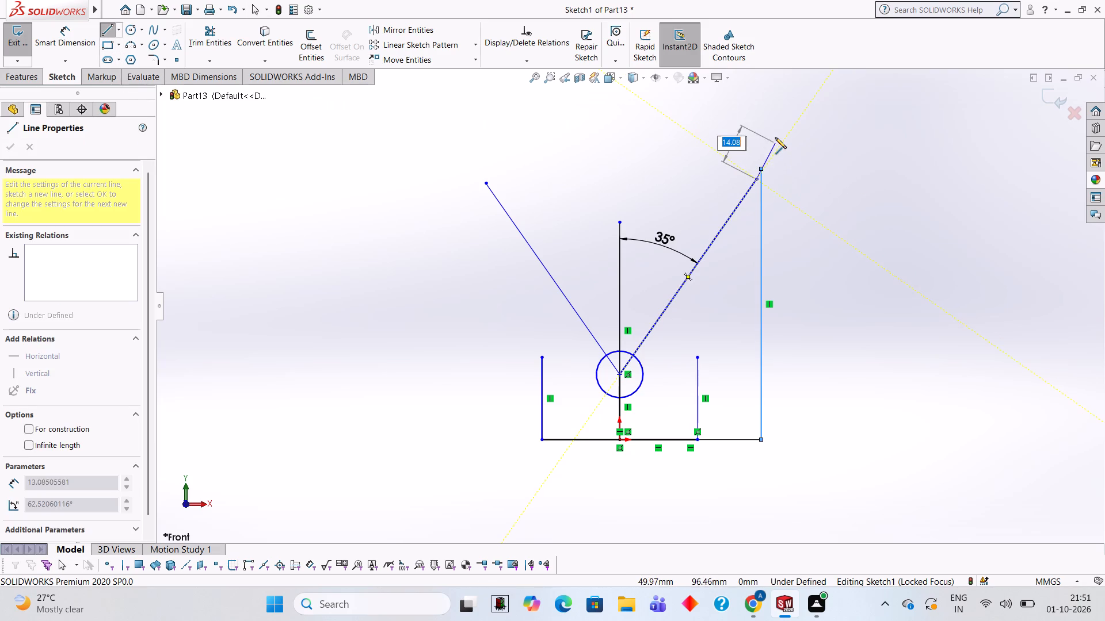
click(784, 142)
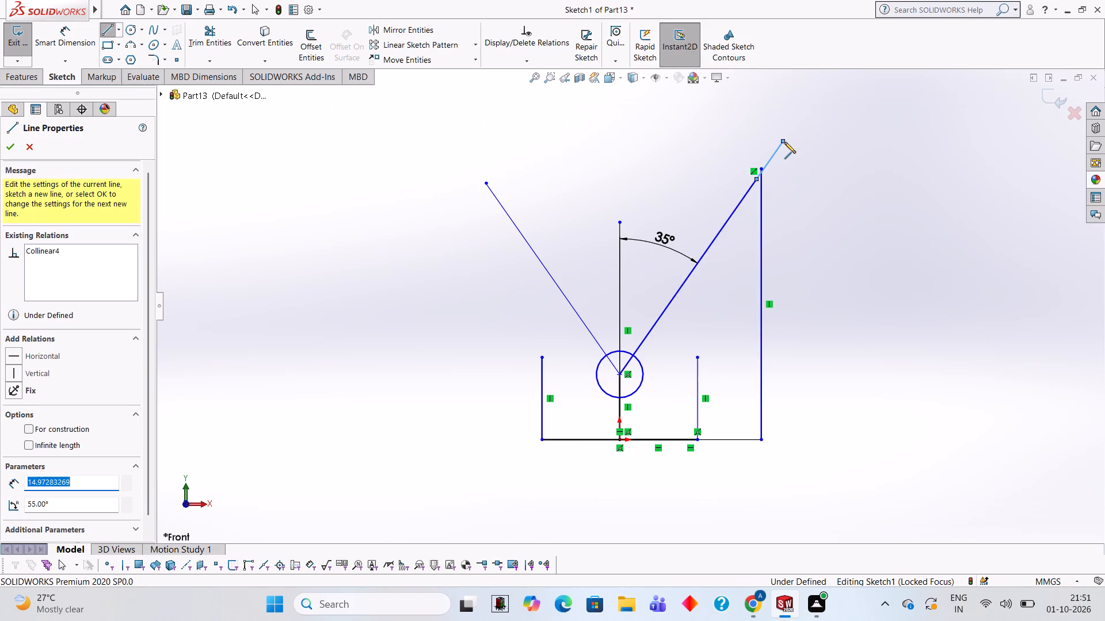
key(Escape)
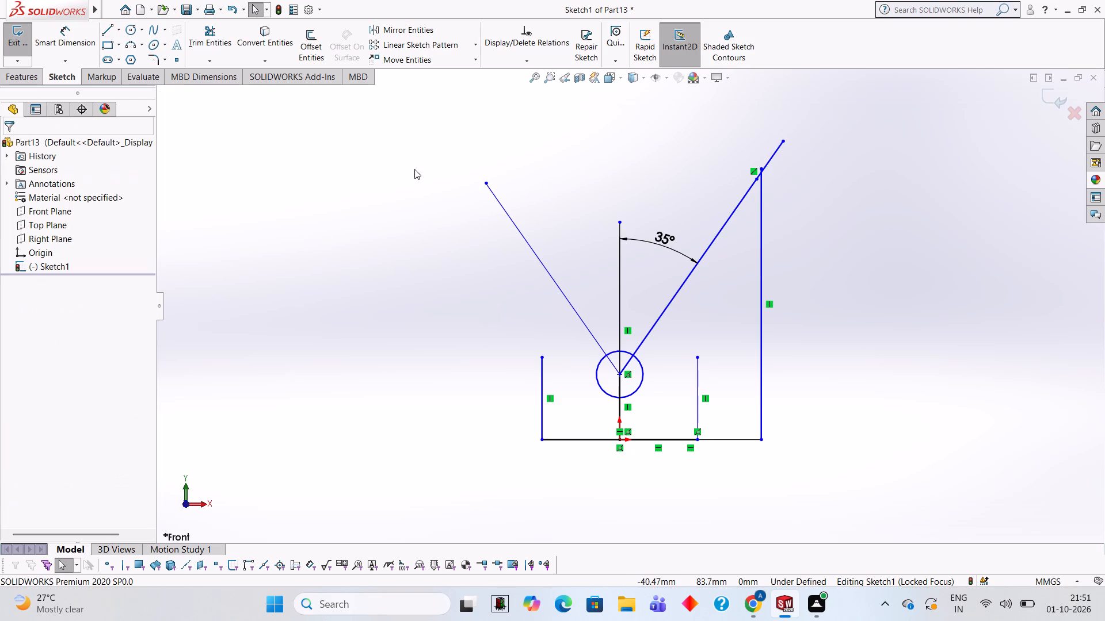
Trim the overhanging ends of the slanted extension and the tall vertical line back to their intersection.
click(222, 29)
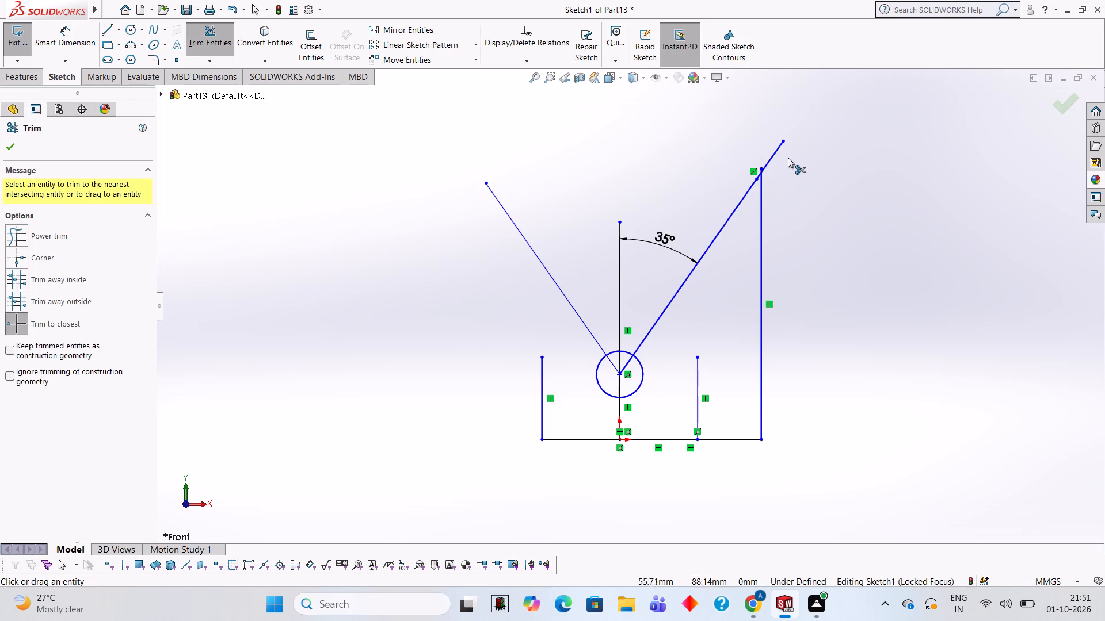
click(781, 146)
scroll(763, 164, down, 3)
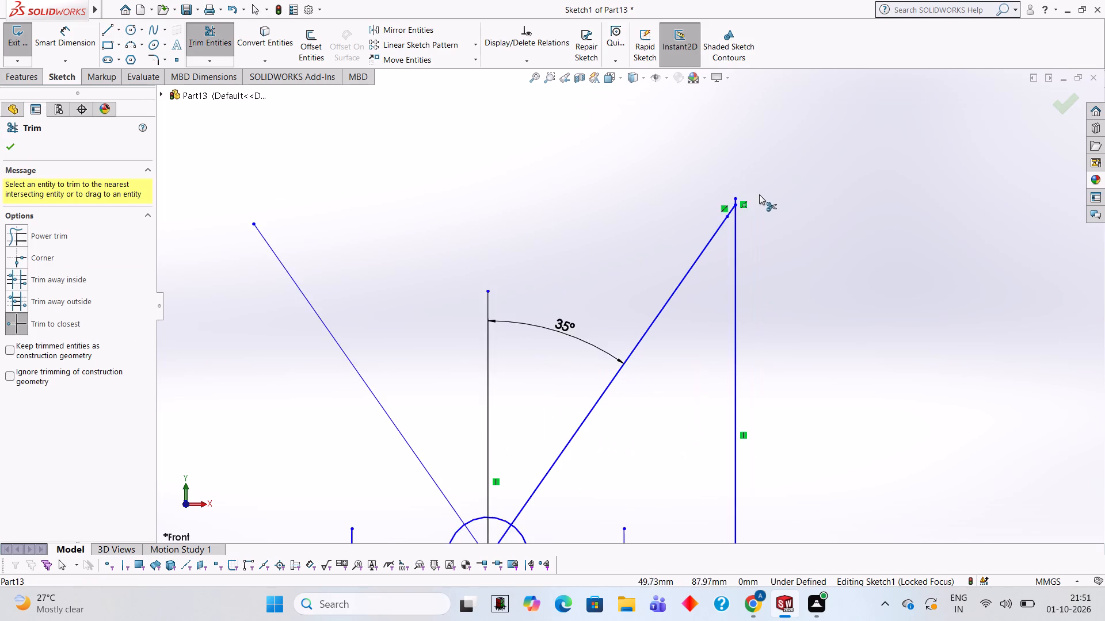
scroll(759, 195, down, 3)
click(693, 223)
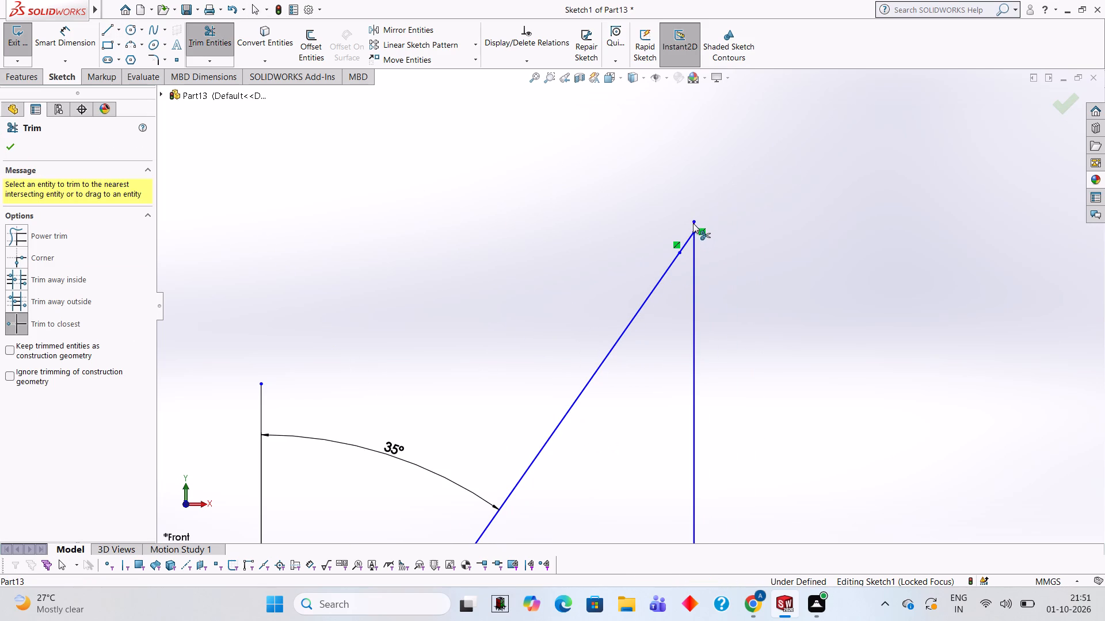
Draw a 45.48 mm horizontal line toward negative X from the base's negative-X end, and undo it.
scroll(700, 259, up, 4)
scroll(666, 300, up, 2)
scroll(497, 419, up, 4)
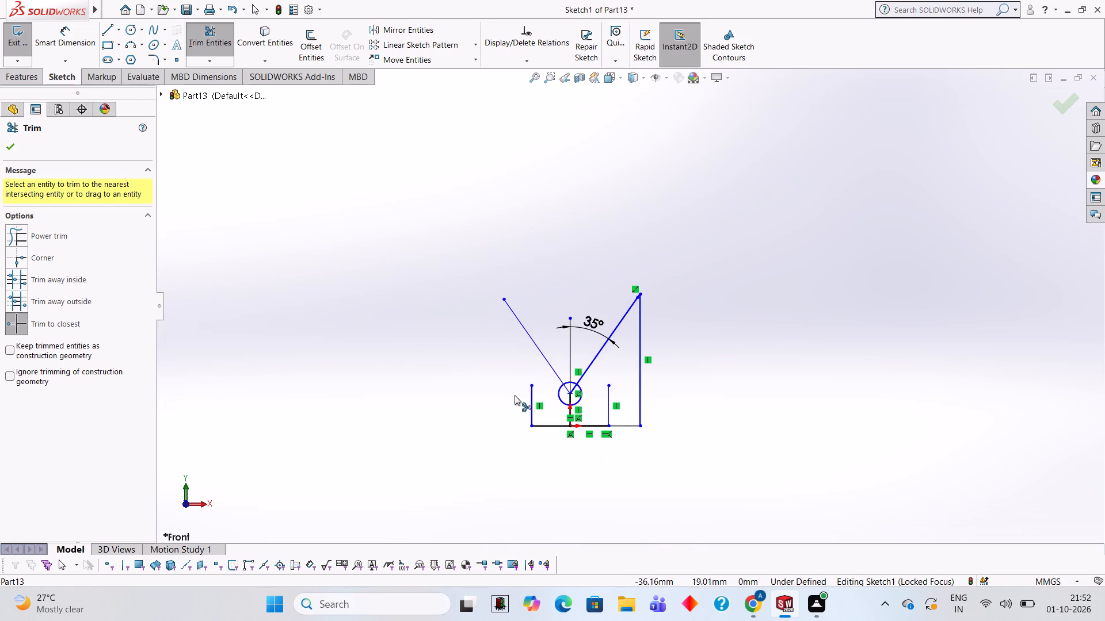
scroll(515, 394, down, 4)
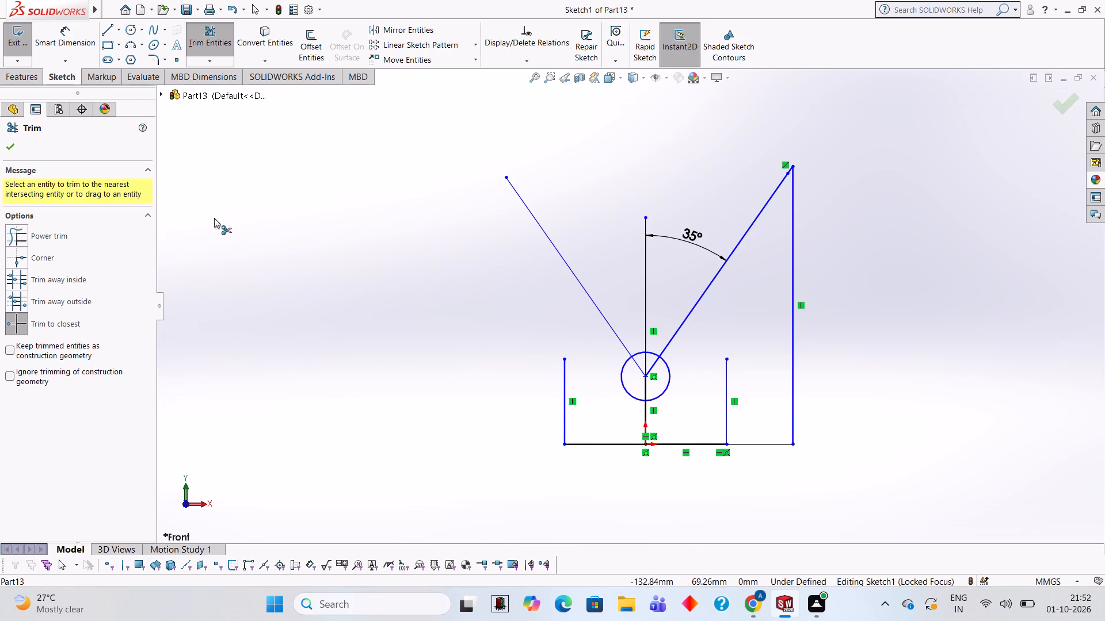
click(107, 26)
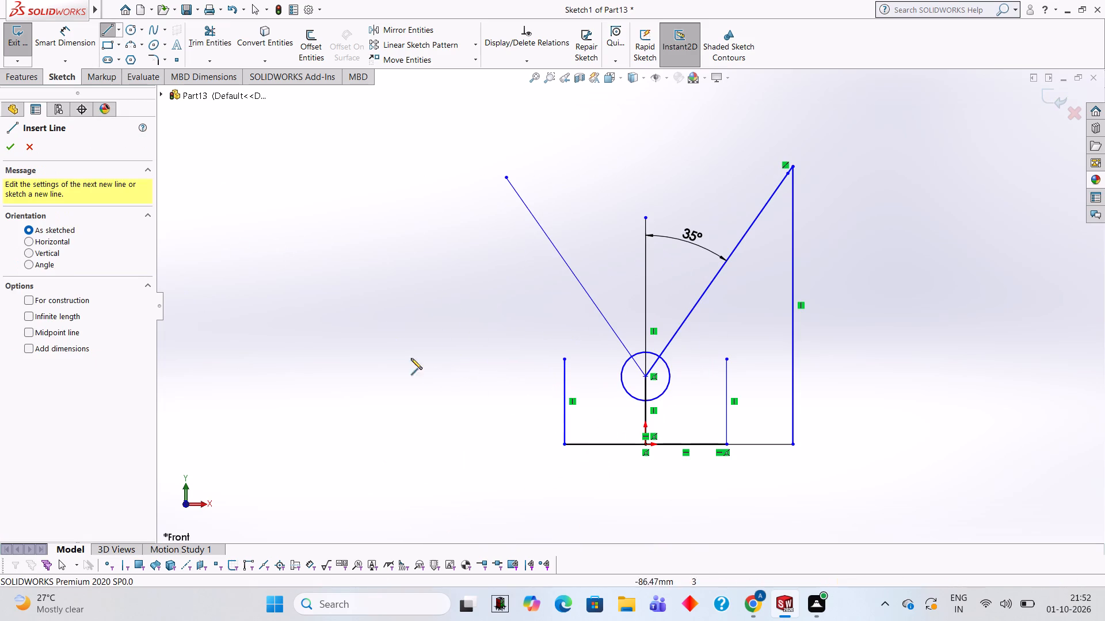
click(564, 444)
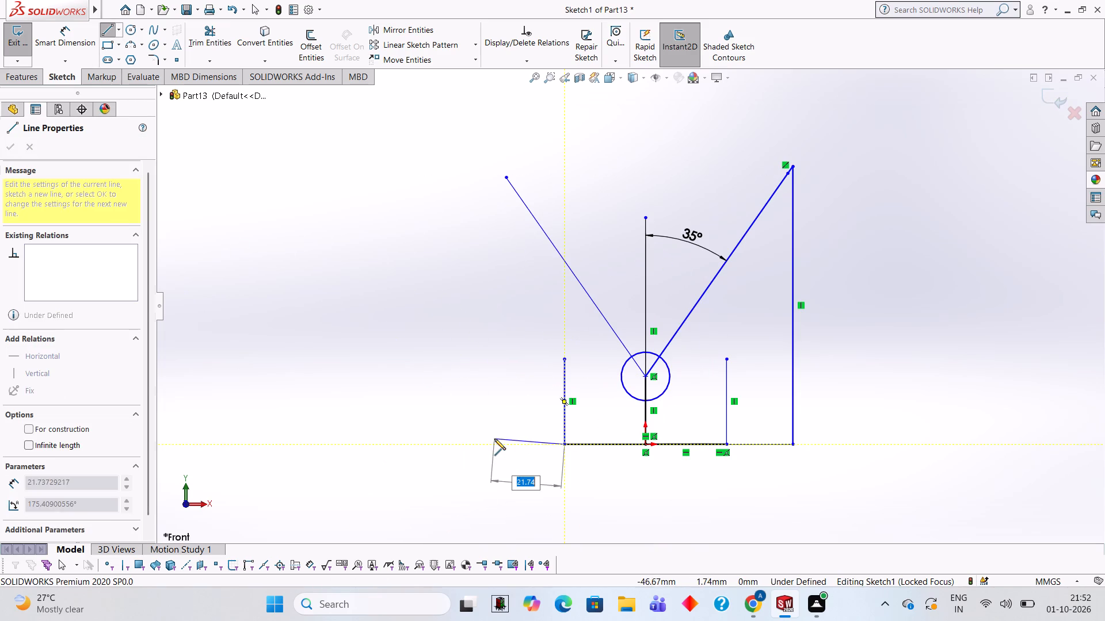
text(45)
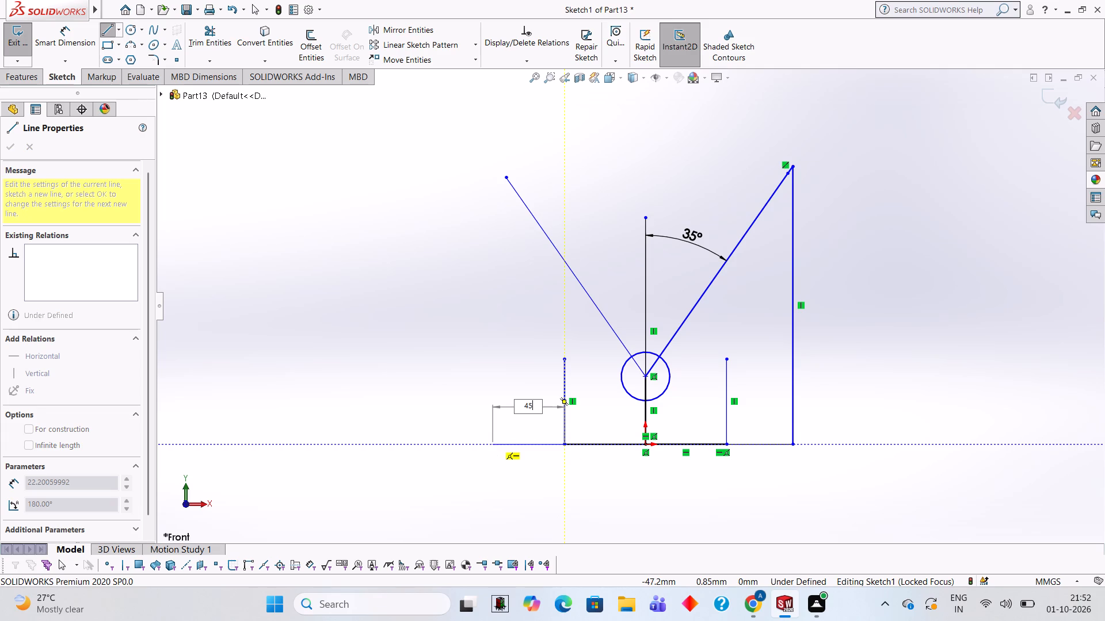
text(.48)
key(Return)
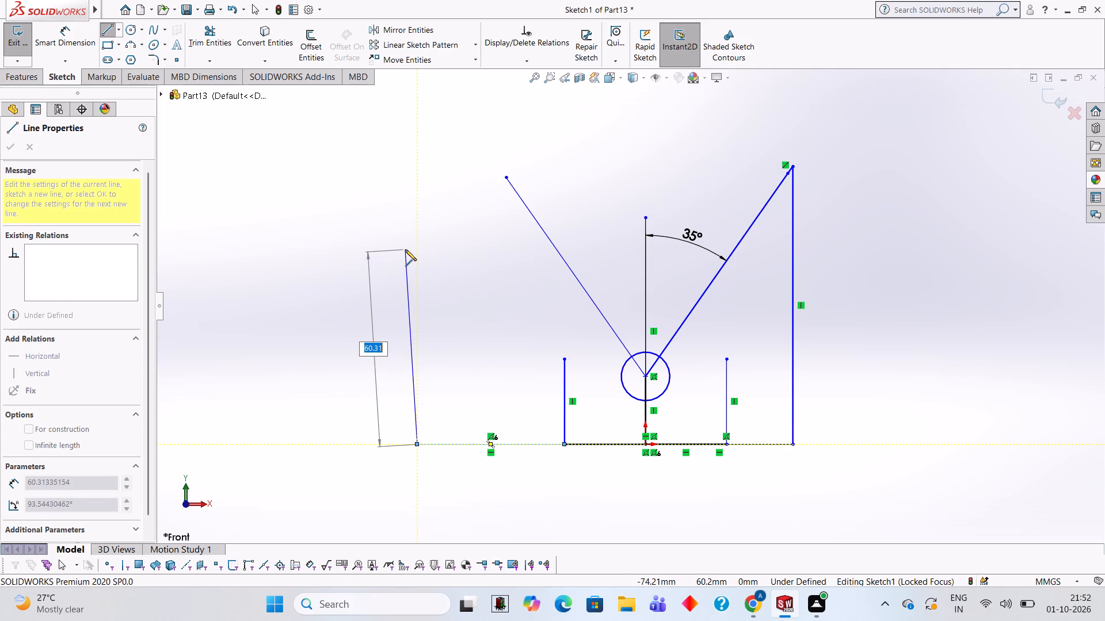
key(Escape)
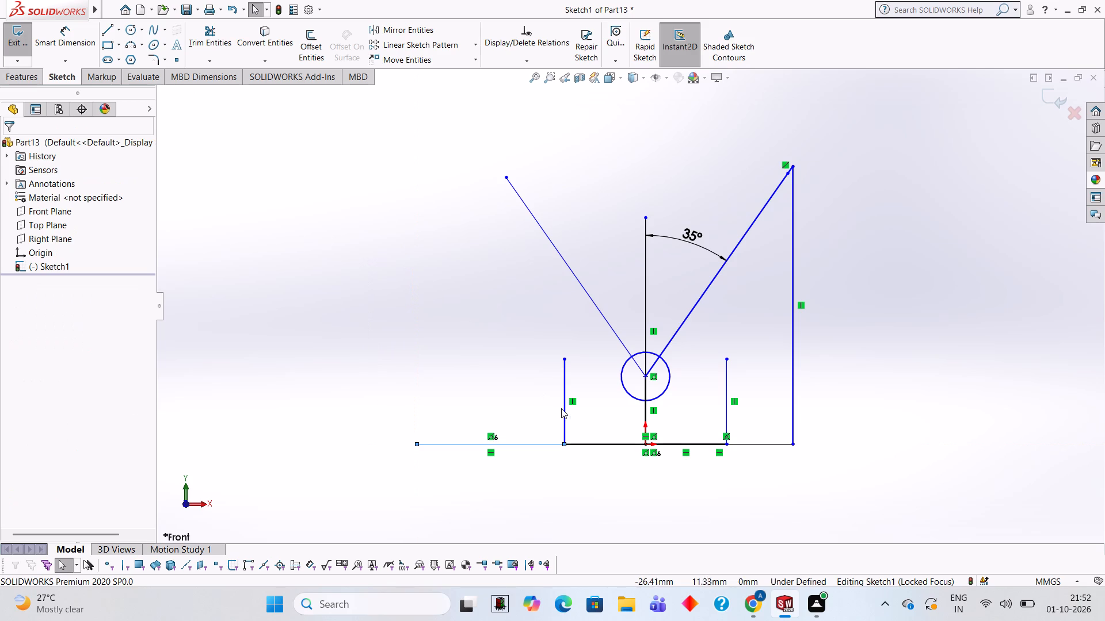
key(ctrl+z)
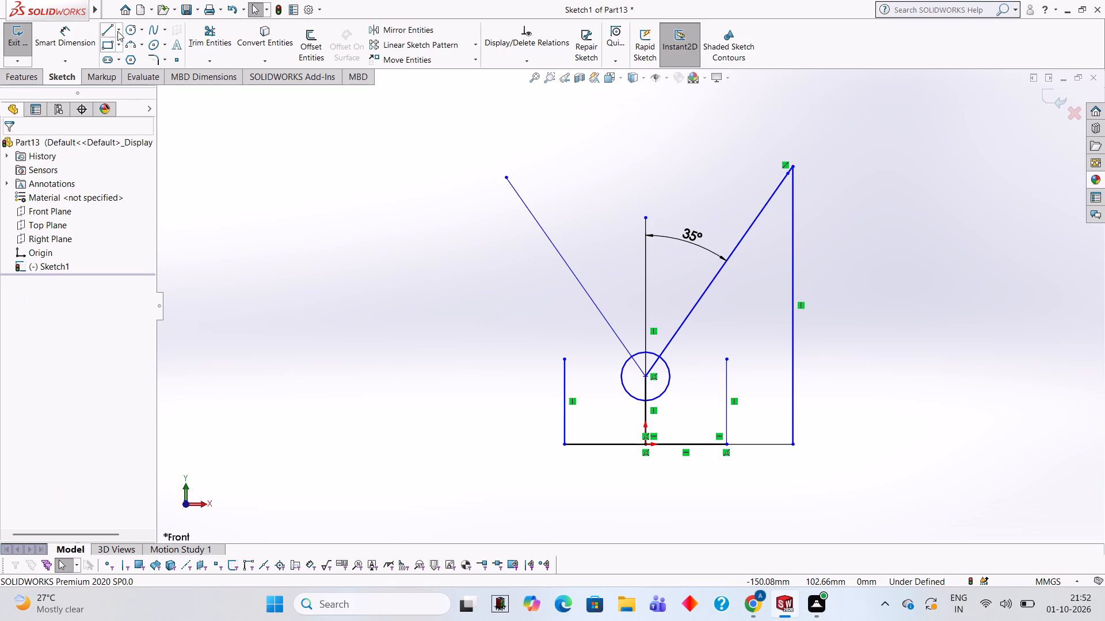
Draw a 45.48 mm horizontal line from the origin toward negative X, and a vertical line from its end past the slanted line's top.
click(107, 24)
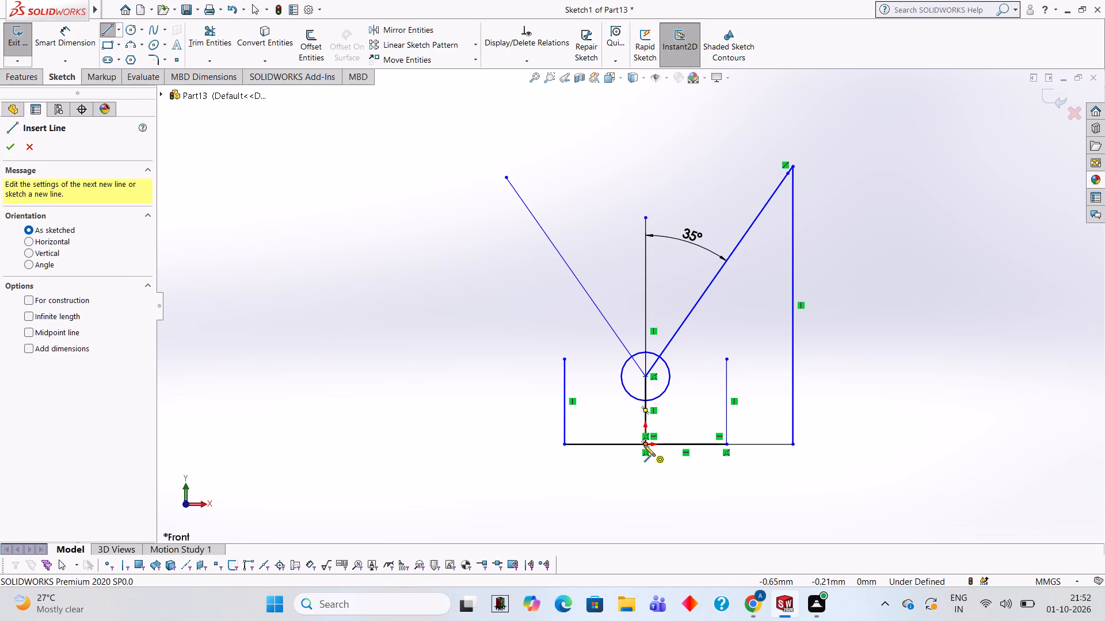
click(646, 445)
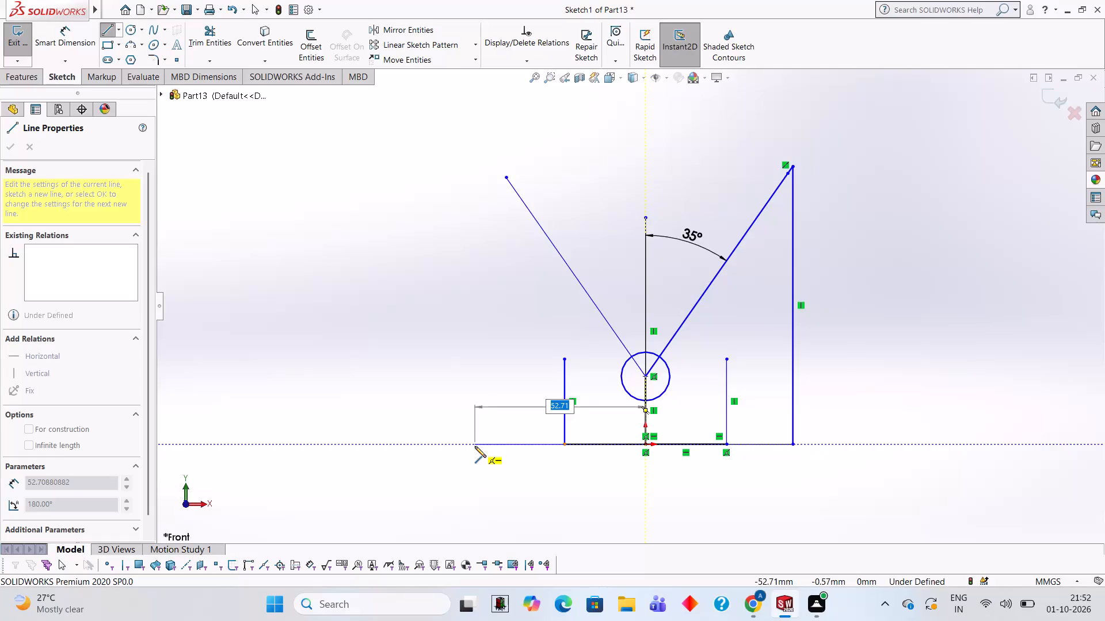
text(45)
text(.48)
key(Return)
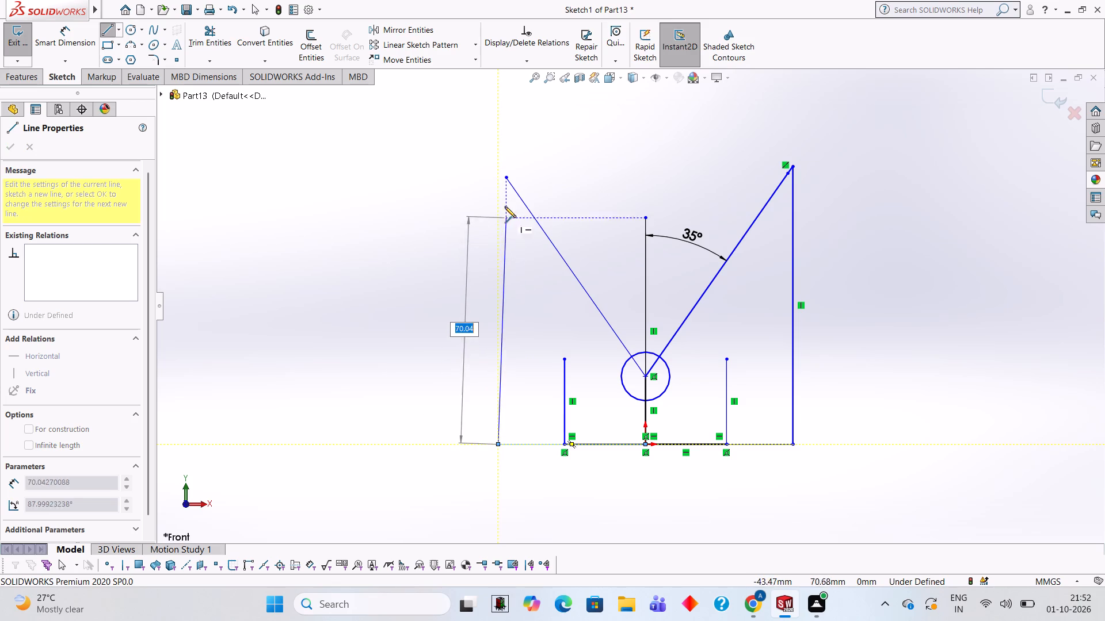
click(498, 147)
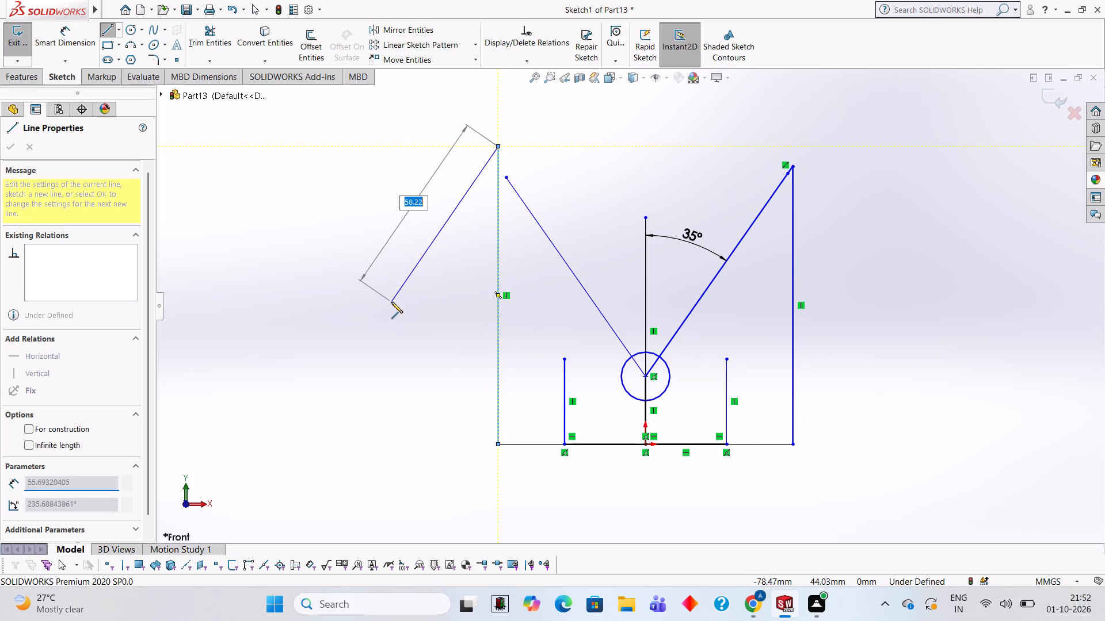
key(Escape)
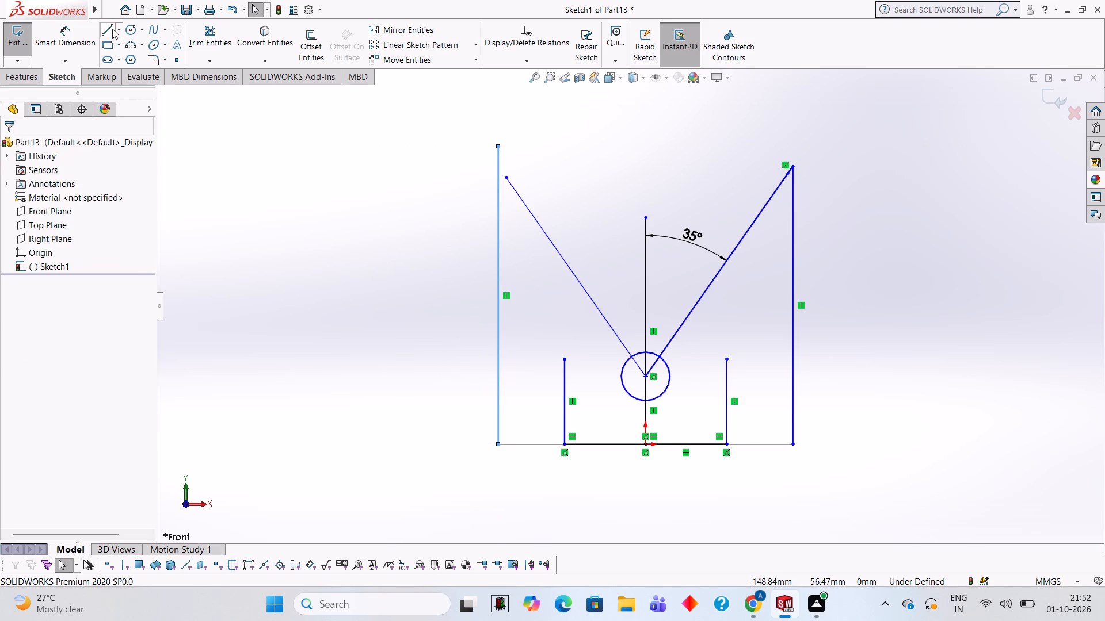
Extend the negative-X slanted line from its upper end, about 4 mm, to meet the tall vertical line beside it.
click(112, 29)
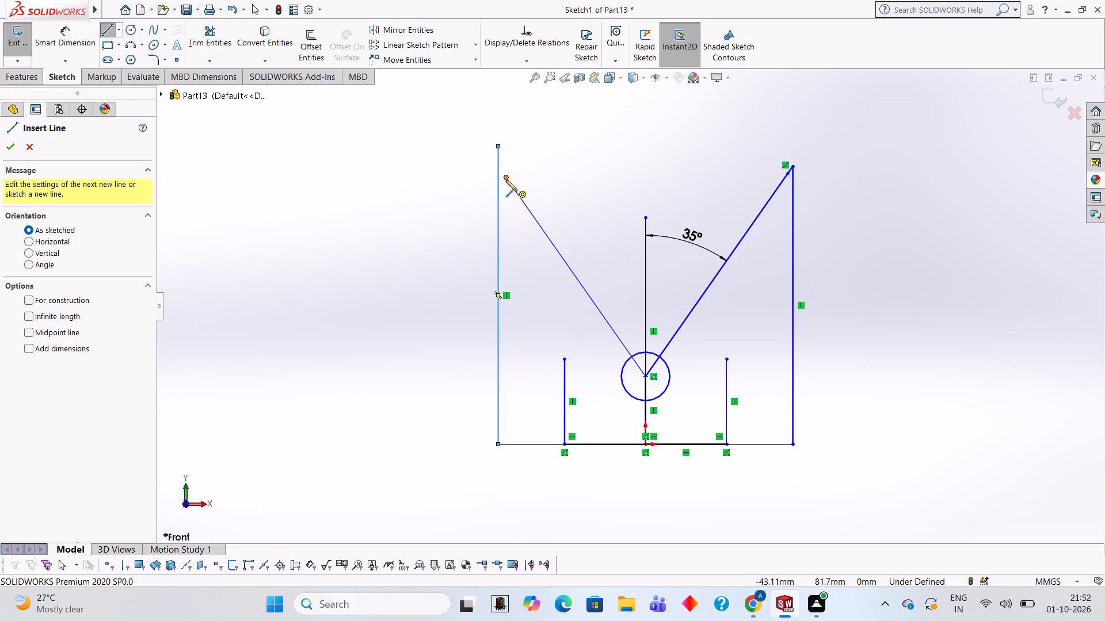
click(506, 178)
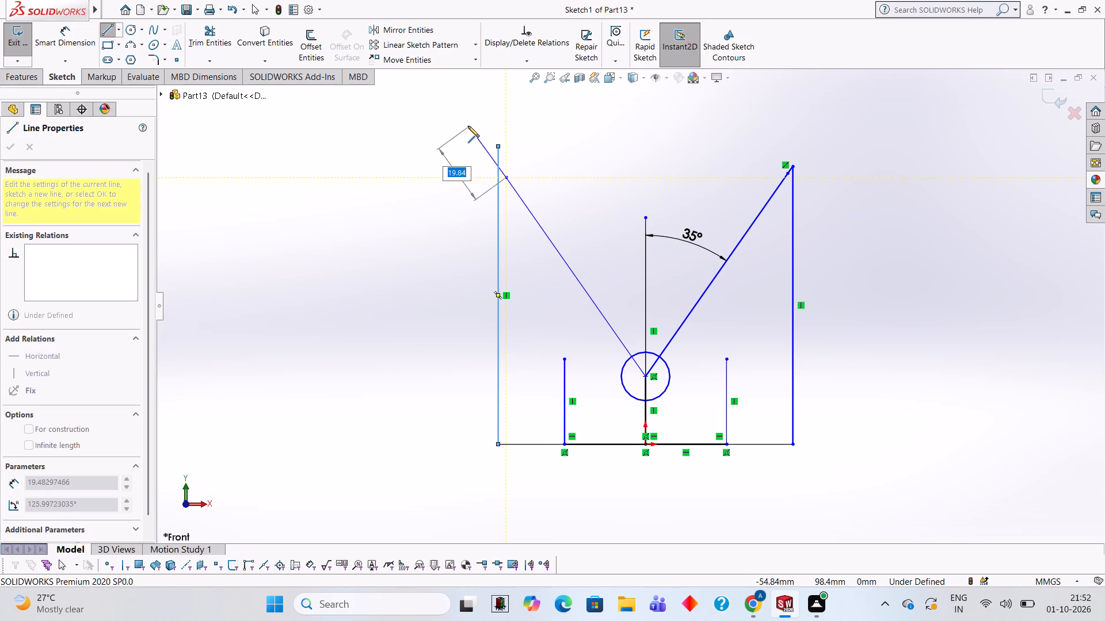
click(498, 165)
key(Escape)
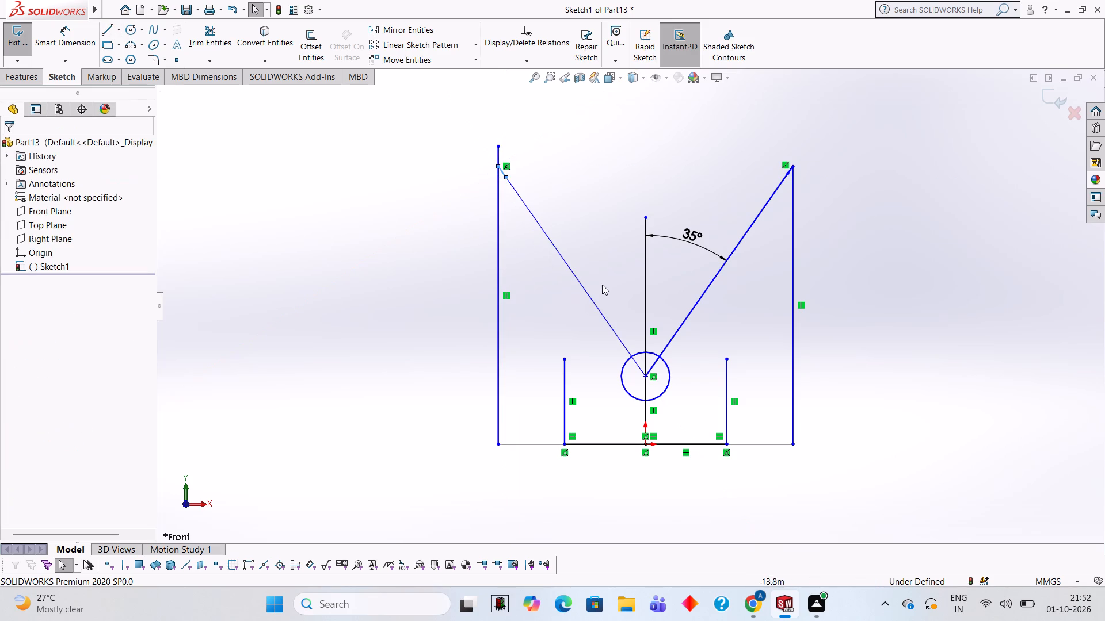
Trim away the overhang above the negative-X slanted line and both tall vertical lines between the slanted lines' tops and the base ends.
click(219, 34)
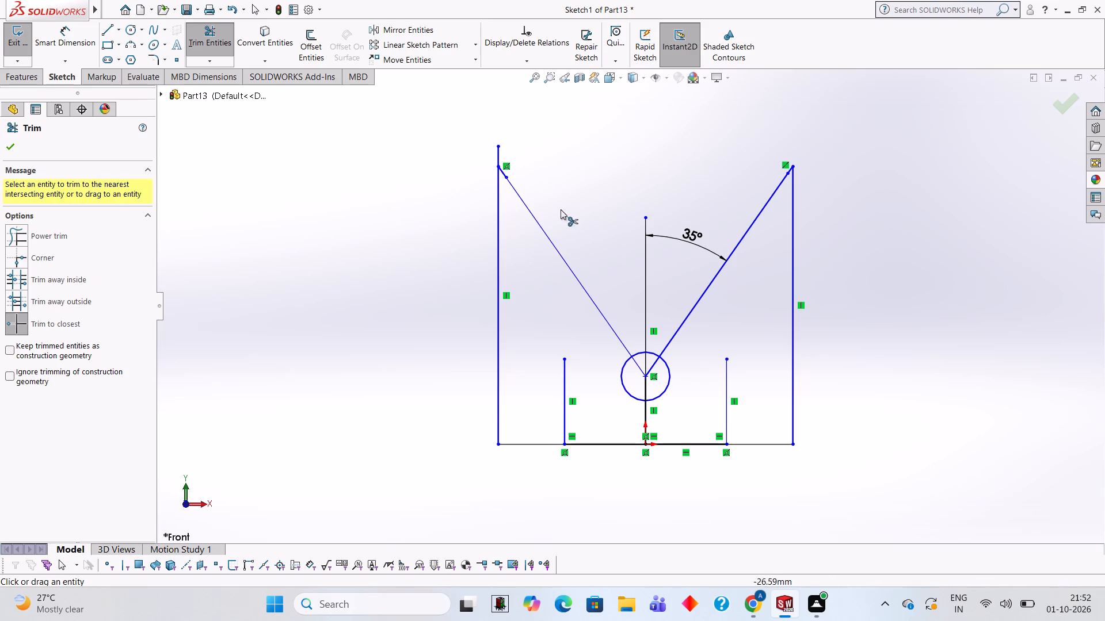
click(501, 148)
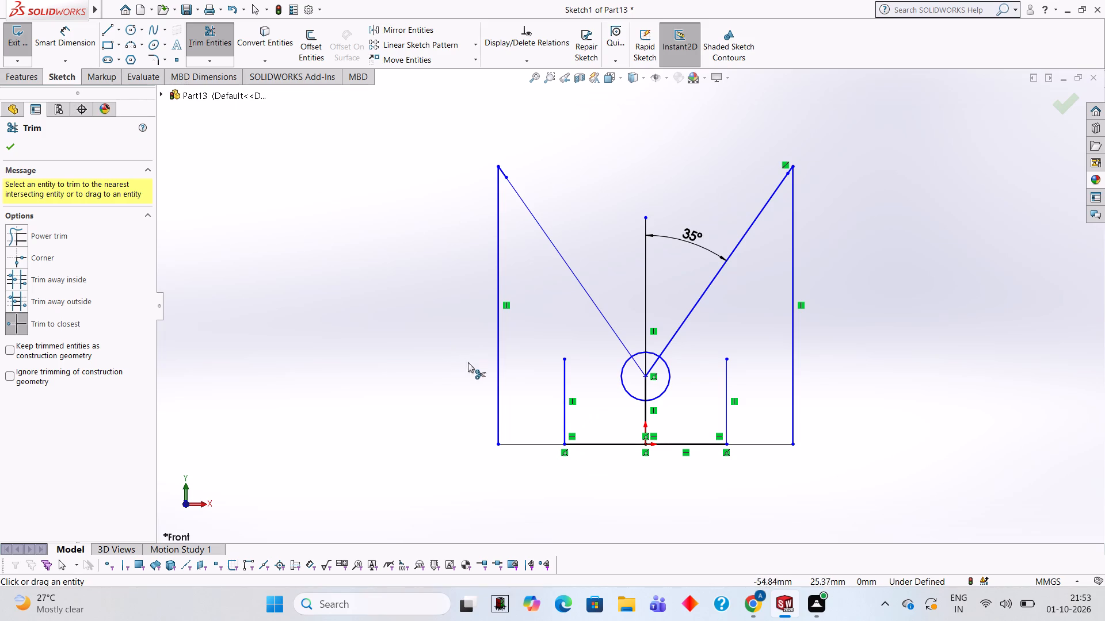
click(500, 363)
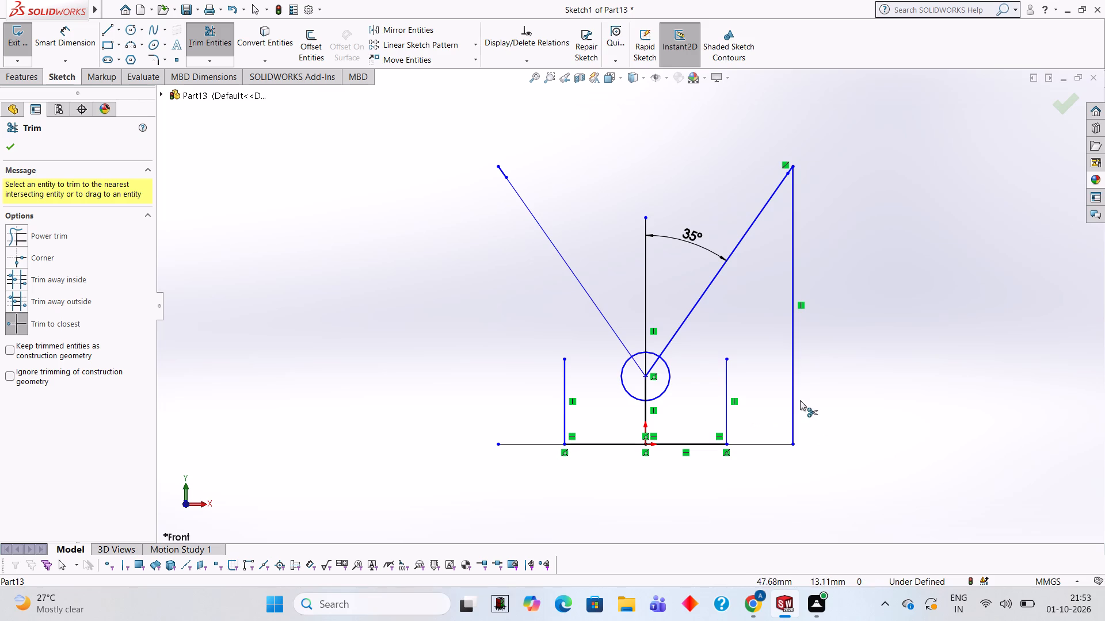
click(790, 392)
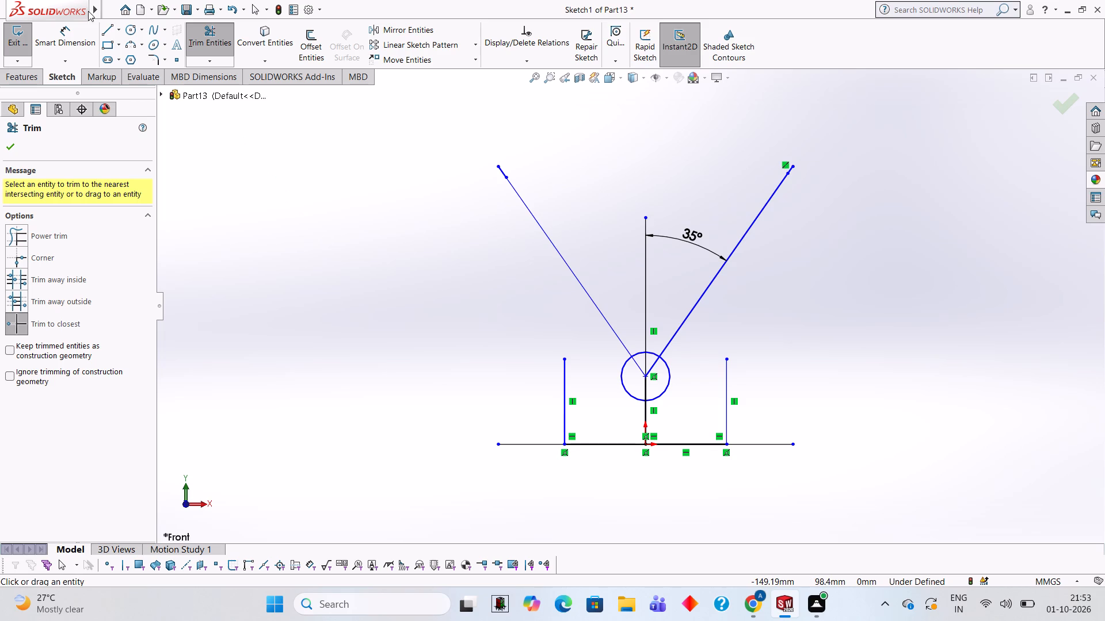
Draw a vertical line about 77 mm long up from the positive-X end of the base, stopping below the slanted line's top.
click(104, 32)
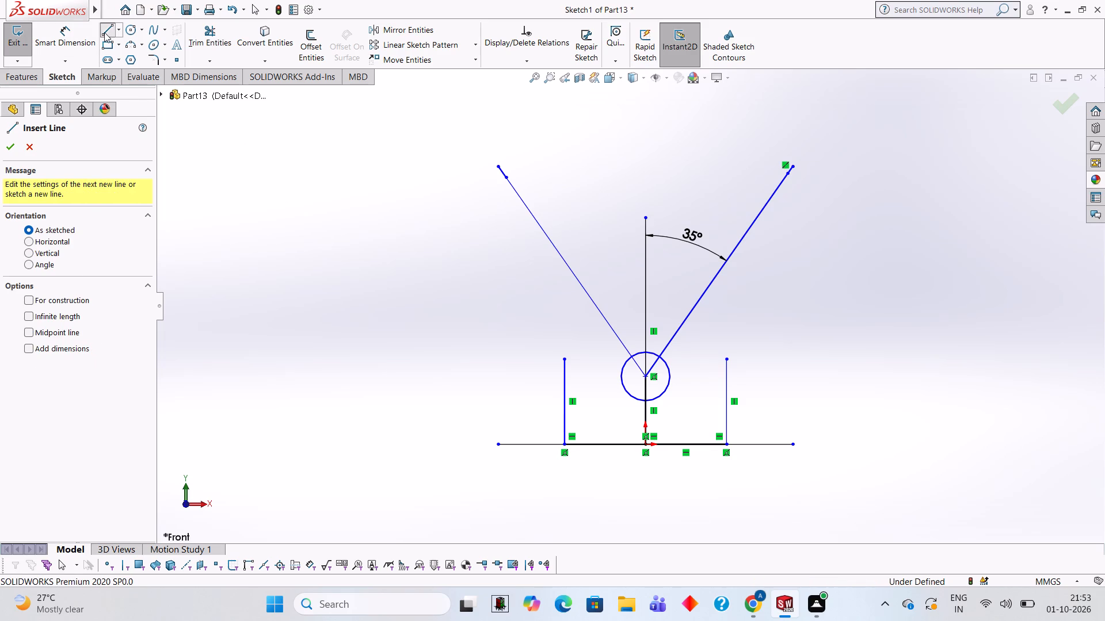
click(794, 442)
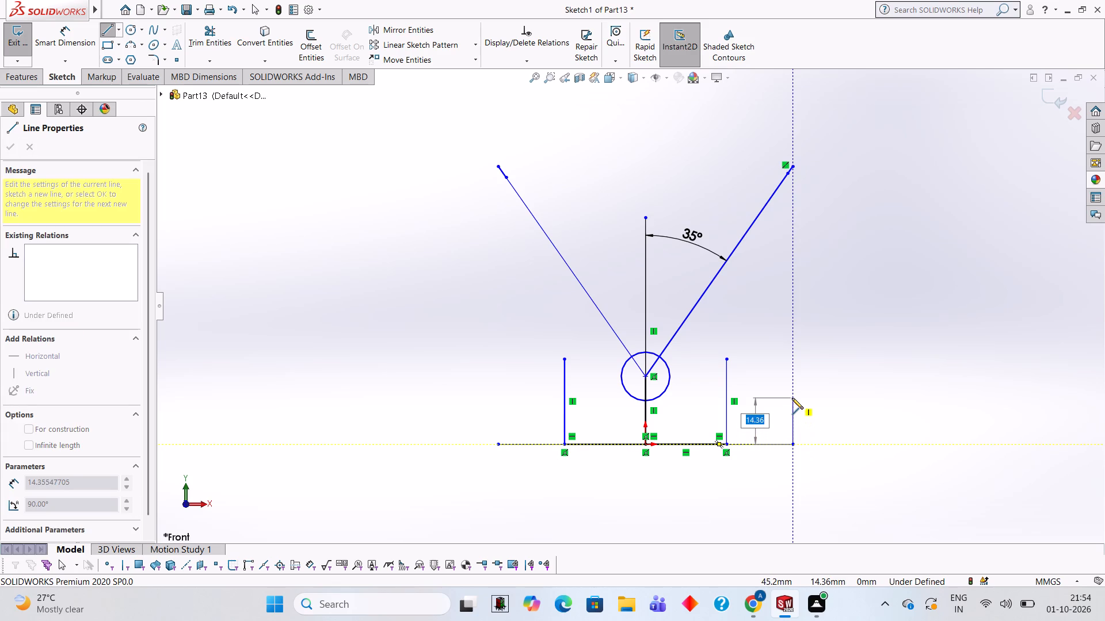
click(791, 195)
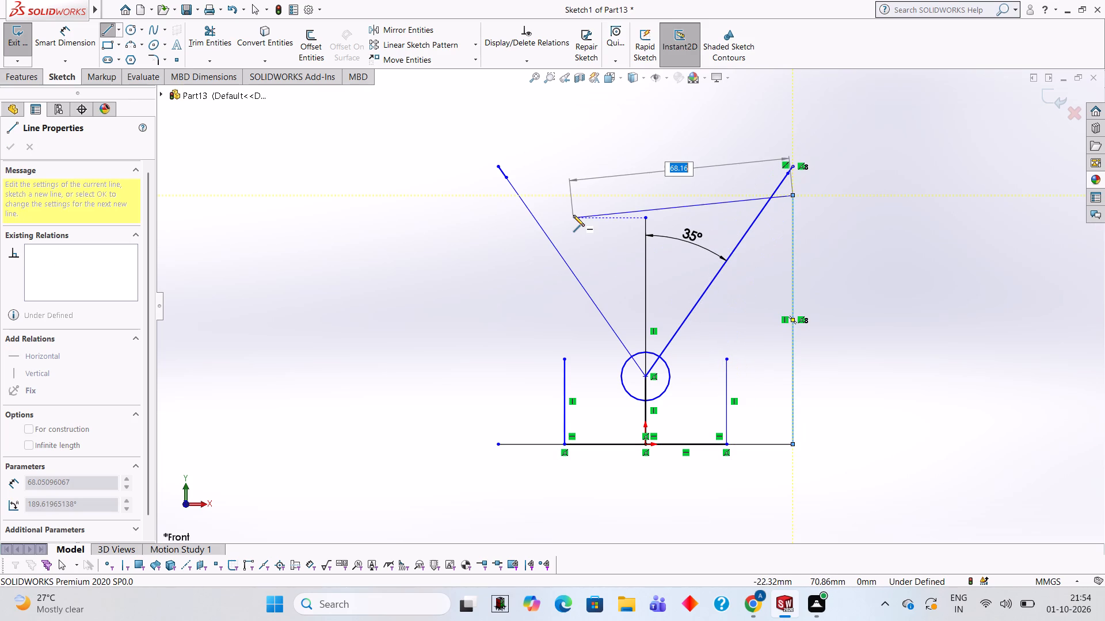
key(Escape)
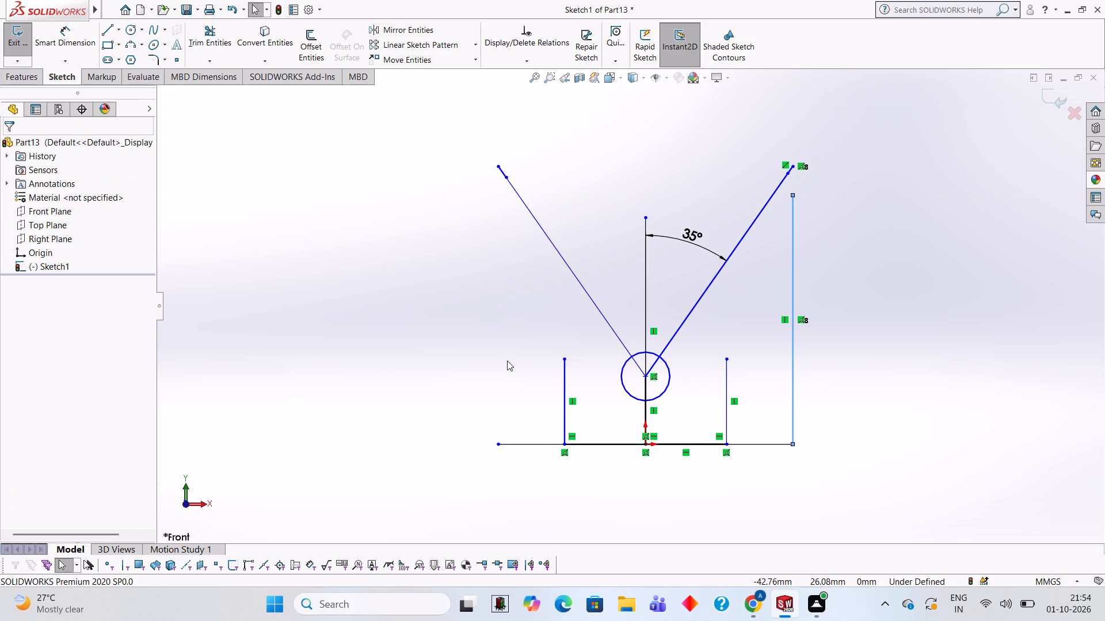
Draw a slanted line about 72 mm long outward from the top of the positive-X short vertical line, level with the arm's upper end.
click(108, 30)
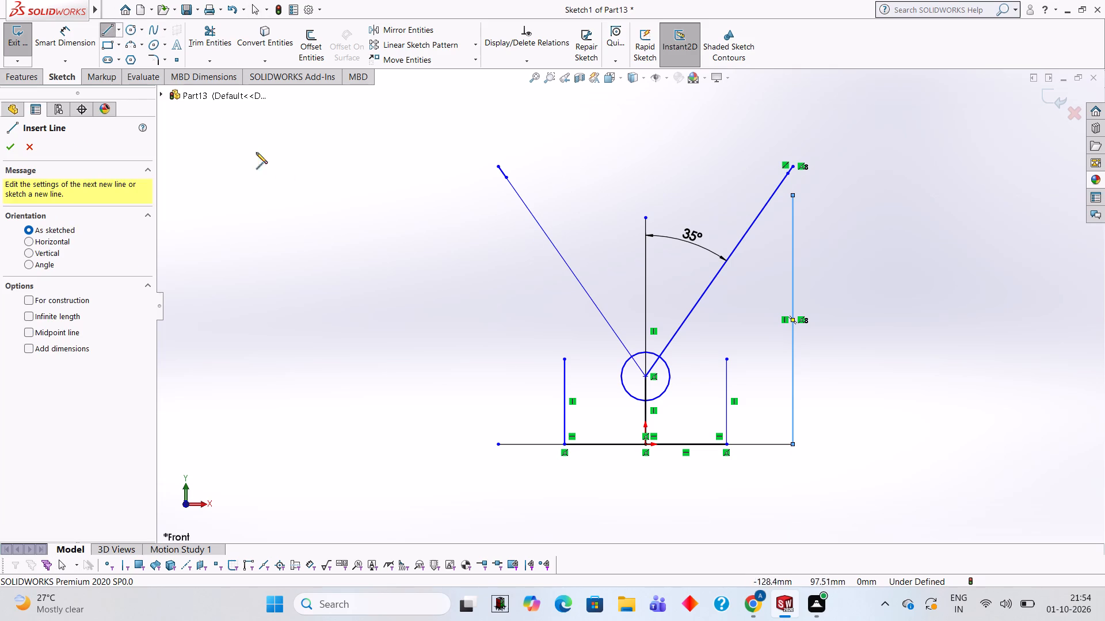
click(725, 356)
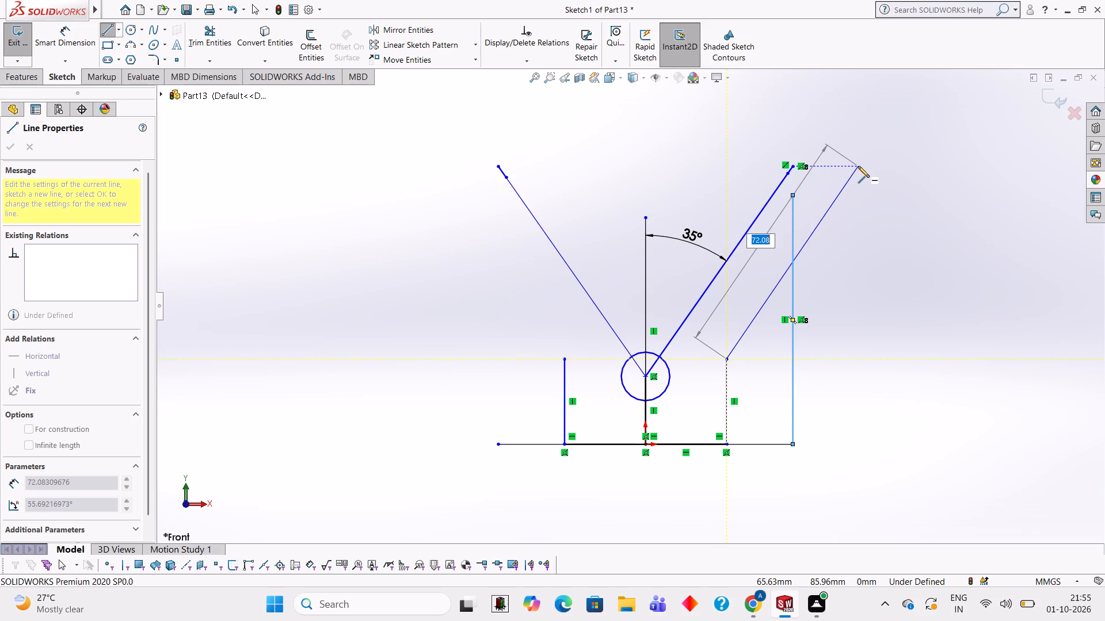
click(858, 166)
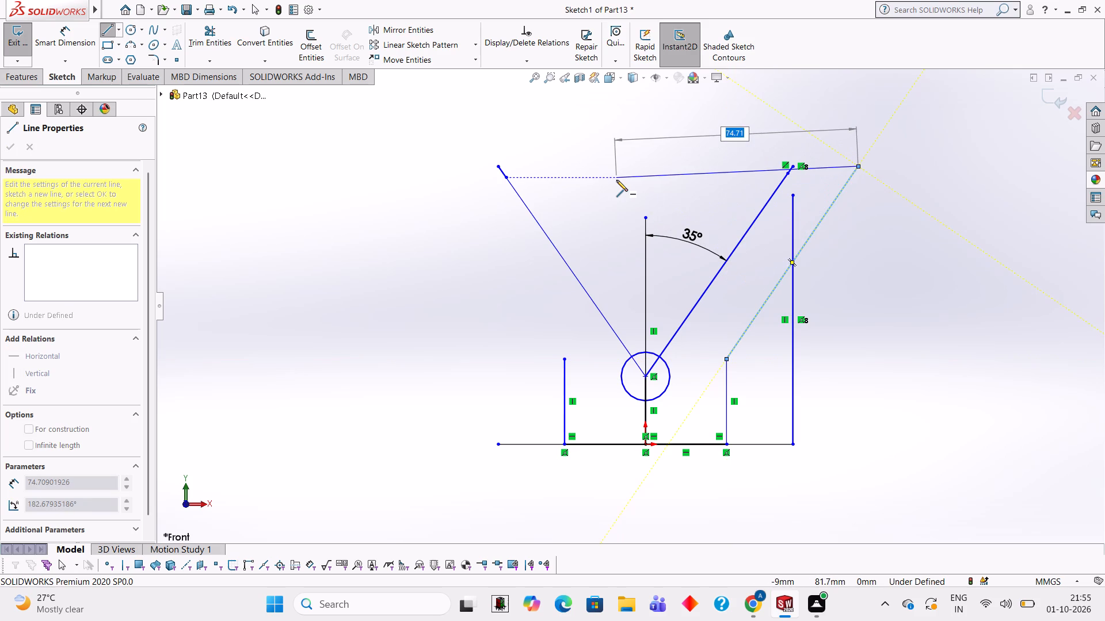
key(Escape)
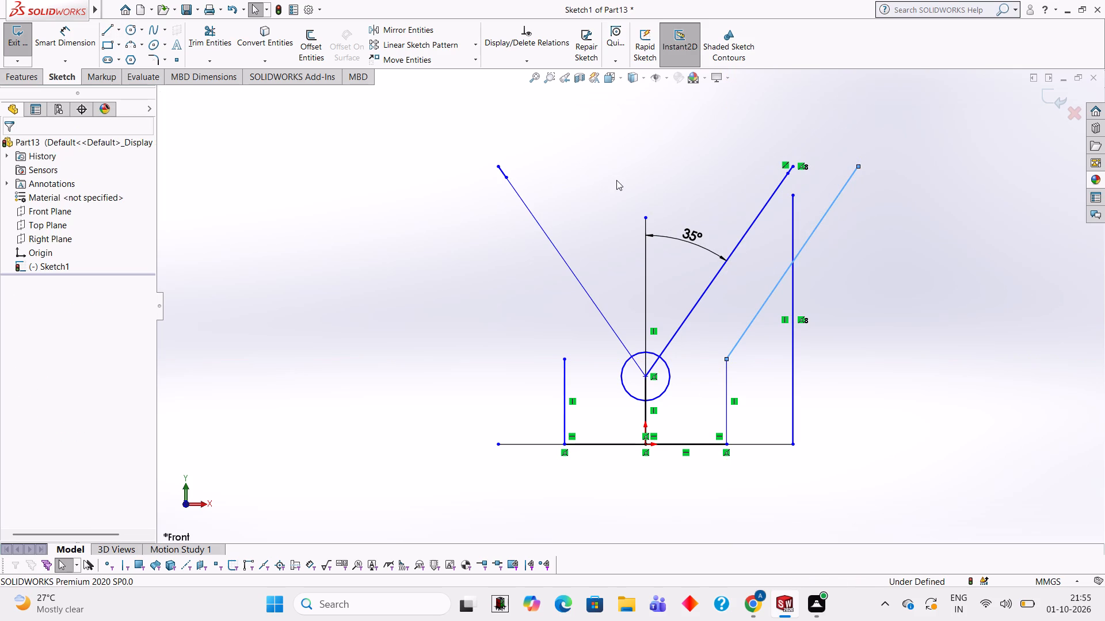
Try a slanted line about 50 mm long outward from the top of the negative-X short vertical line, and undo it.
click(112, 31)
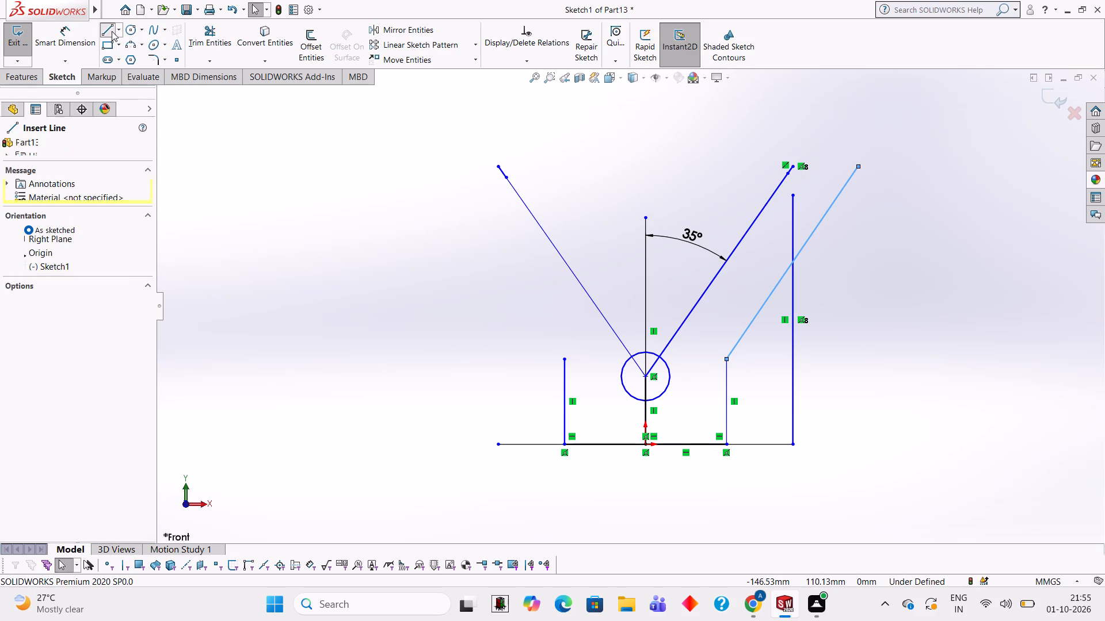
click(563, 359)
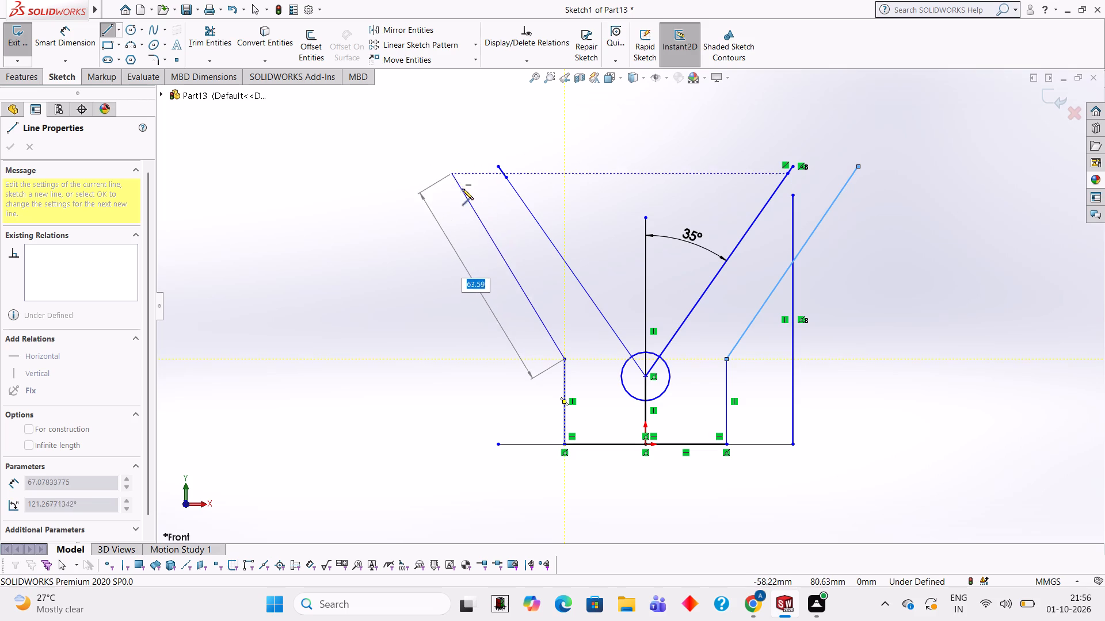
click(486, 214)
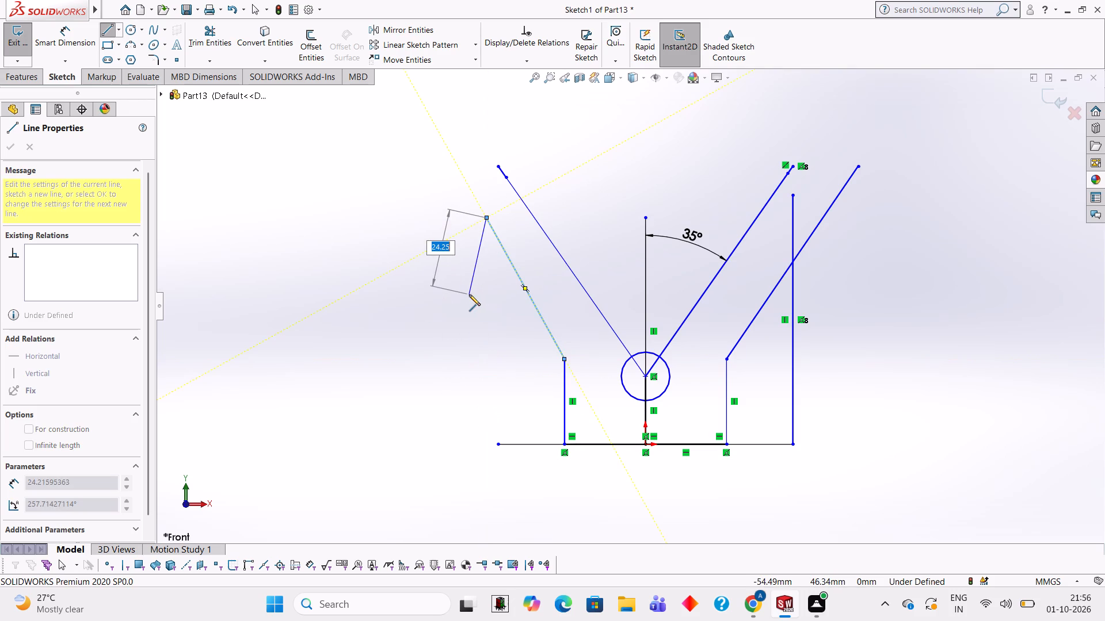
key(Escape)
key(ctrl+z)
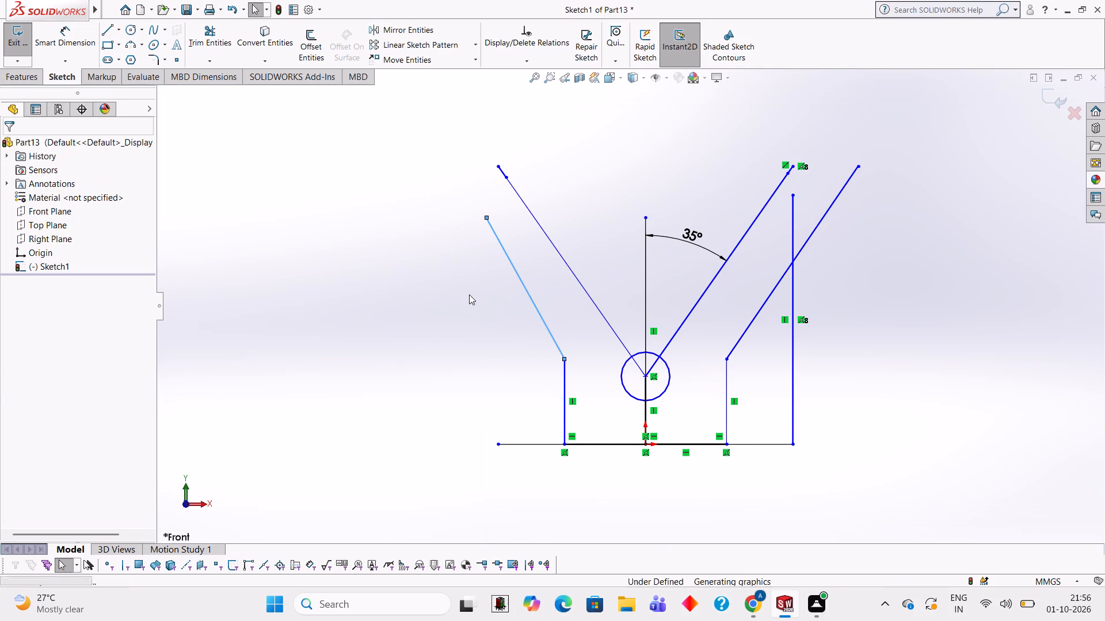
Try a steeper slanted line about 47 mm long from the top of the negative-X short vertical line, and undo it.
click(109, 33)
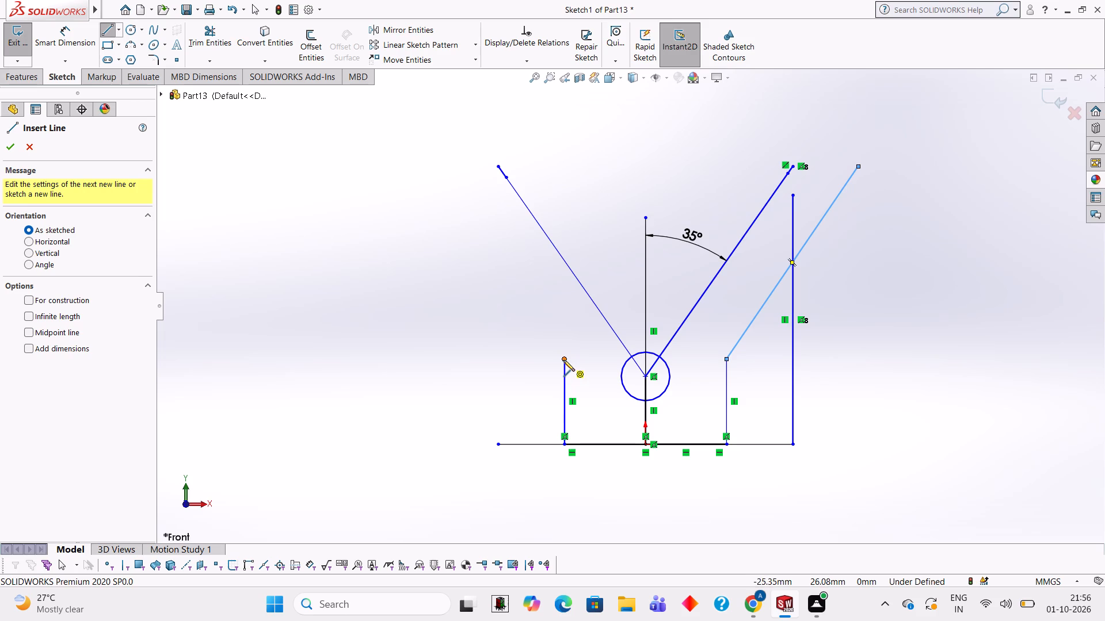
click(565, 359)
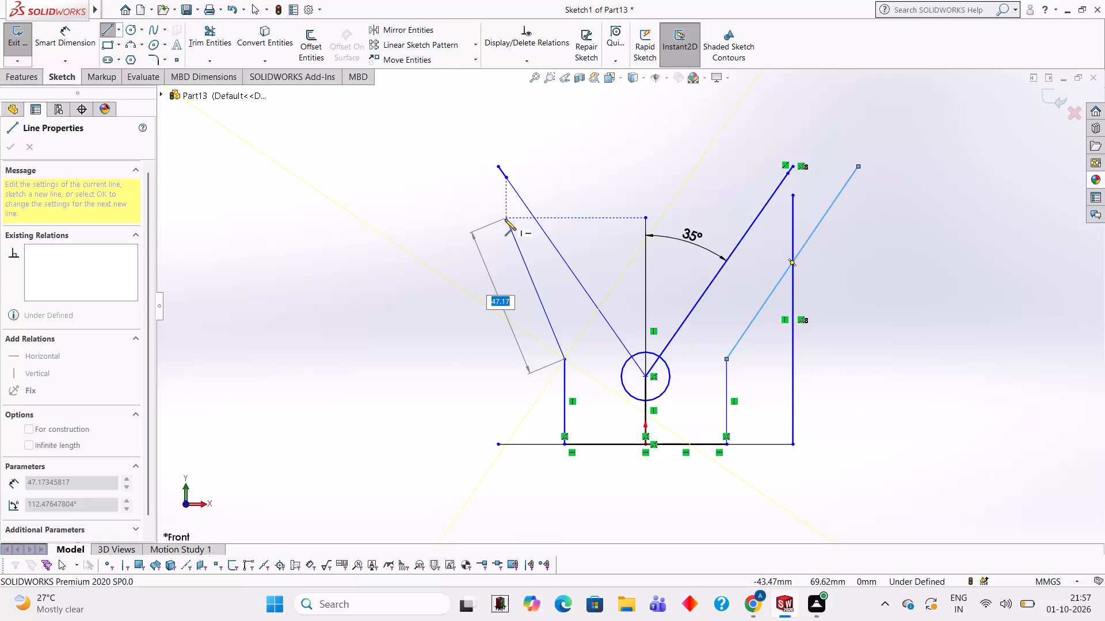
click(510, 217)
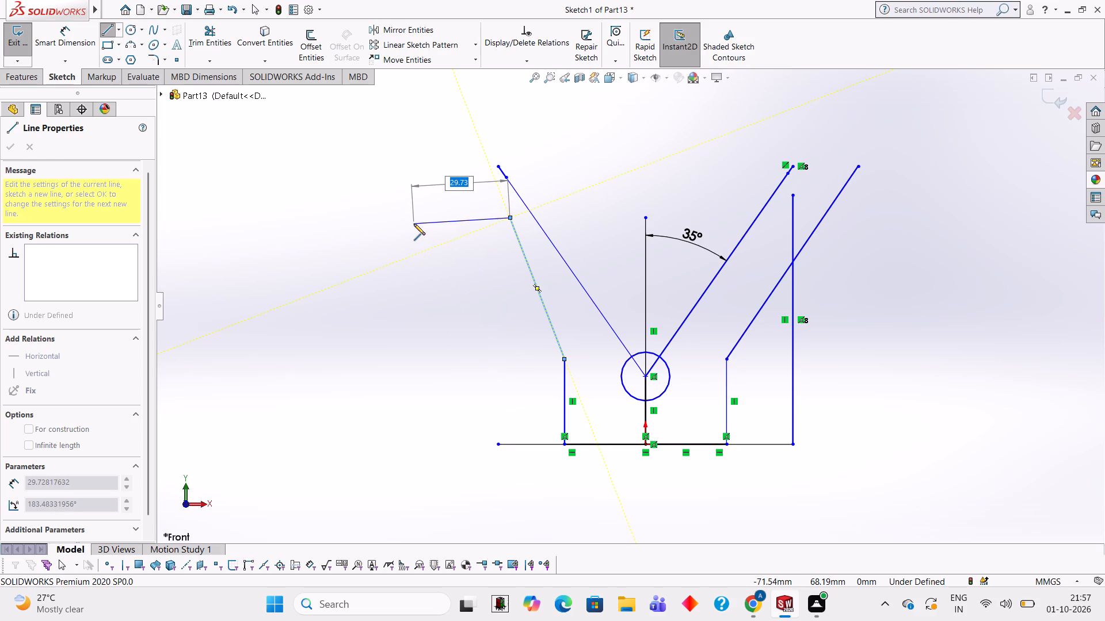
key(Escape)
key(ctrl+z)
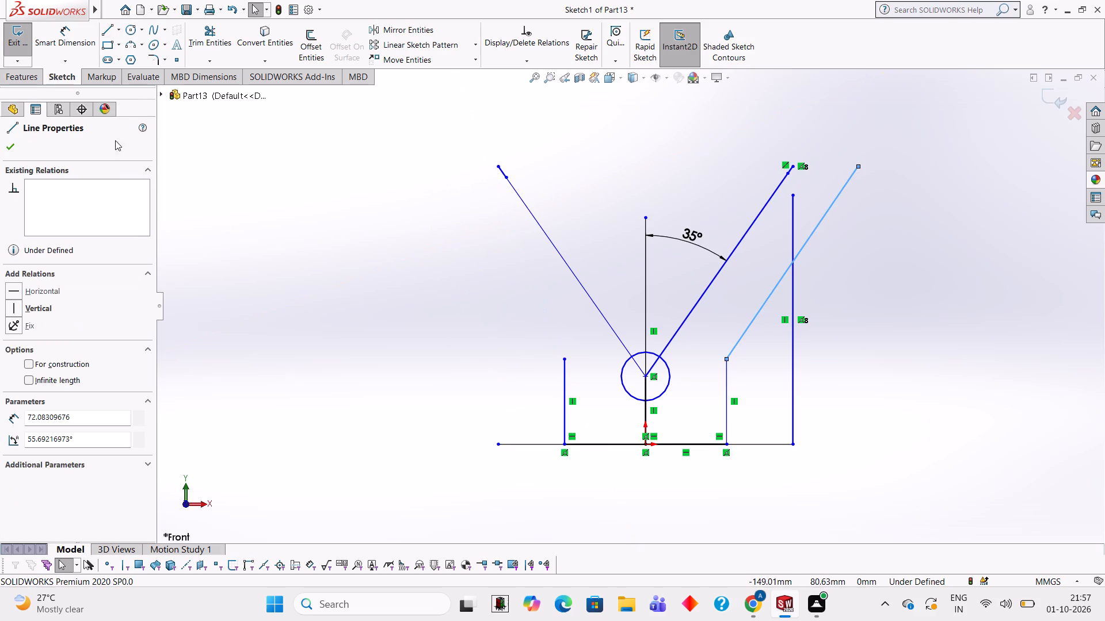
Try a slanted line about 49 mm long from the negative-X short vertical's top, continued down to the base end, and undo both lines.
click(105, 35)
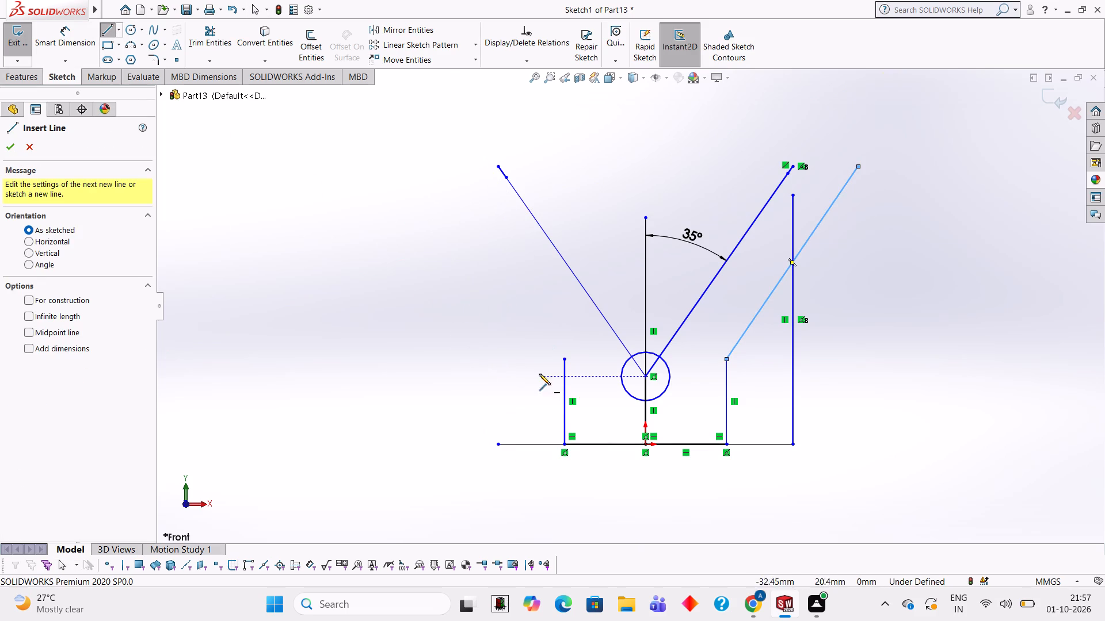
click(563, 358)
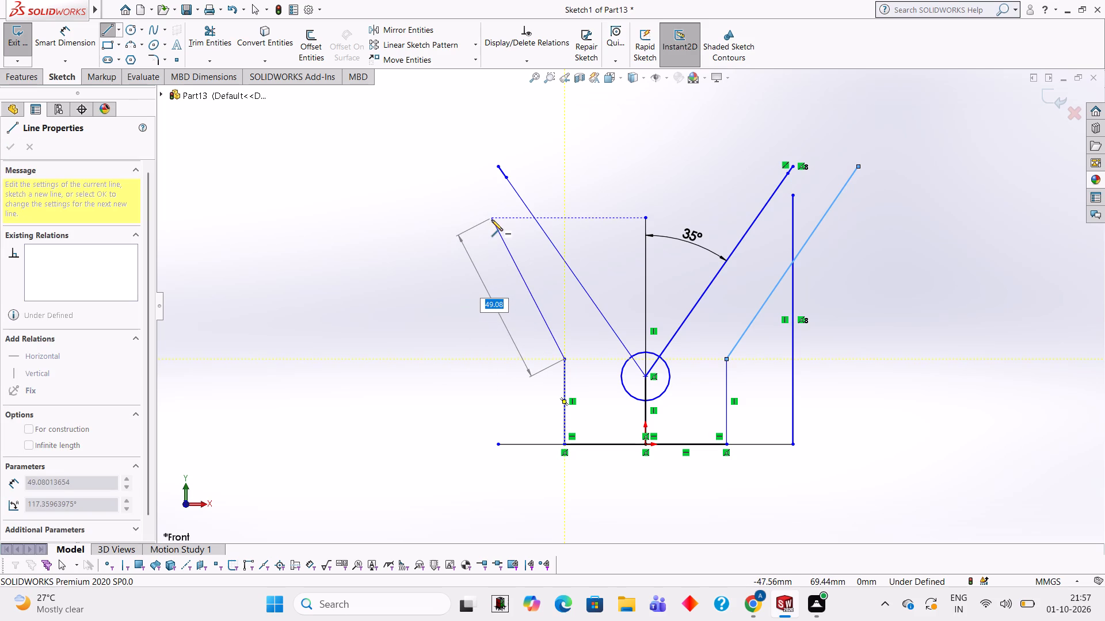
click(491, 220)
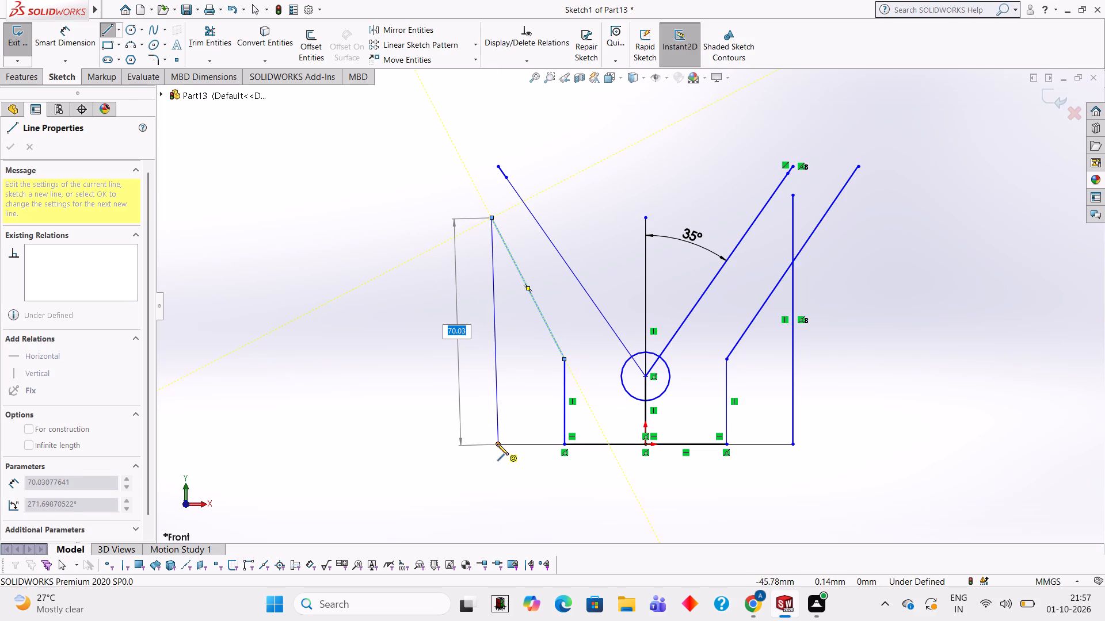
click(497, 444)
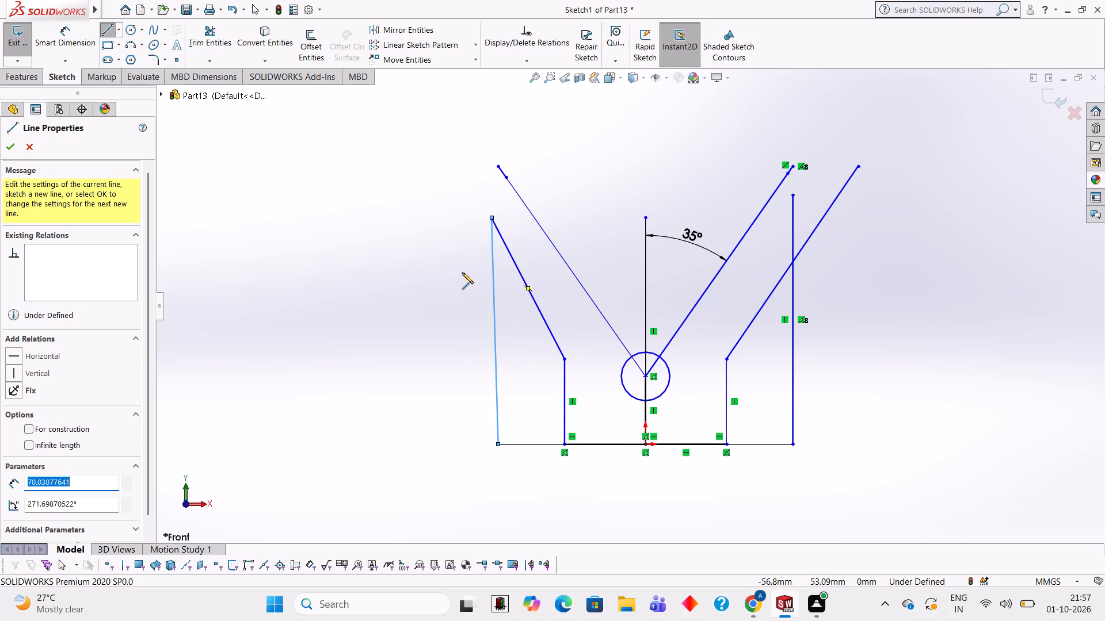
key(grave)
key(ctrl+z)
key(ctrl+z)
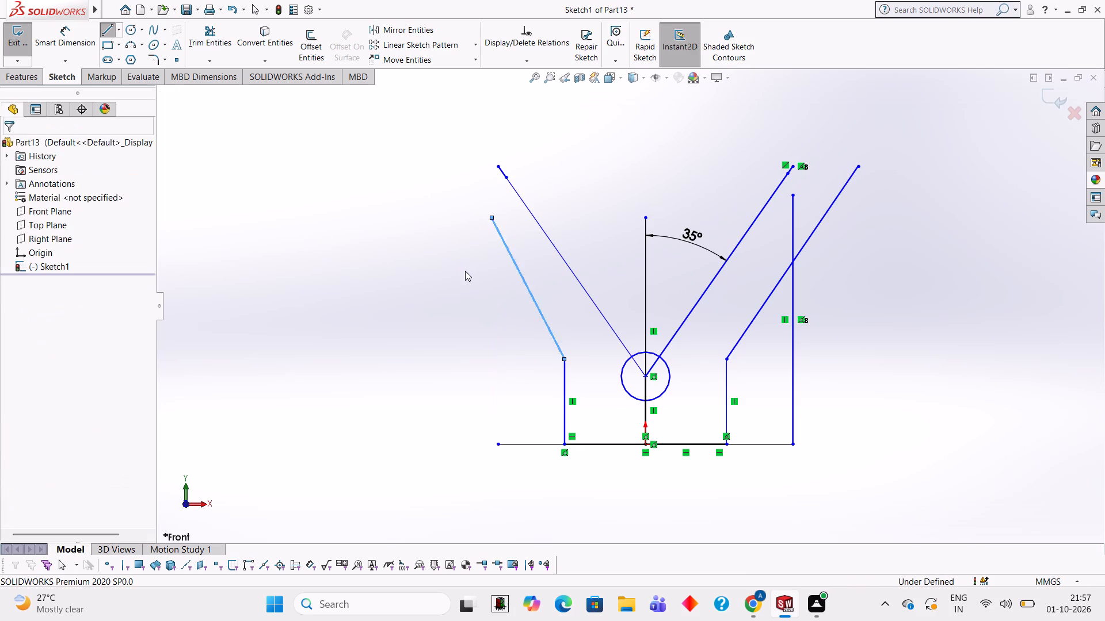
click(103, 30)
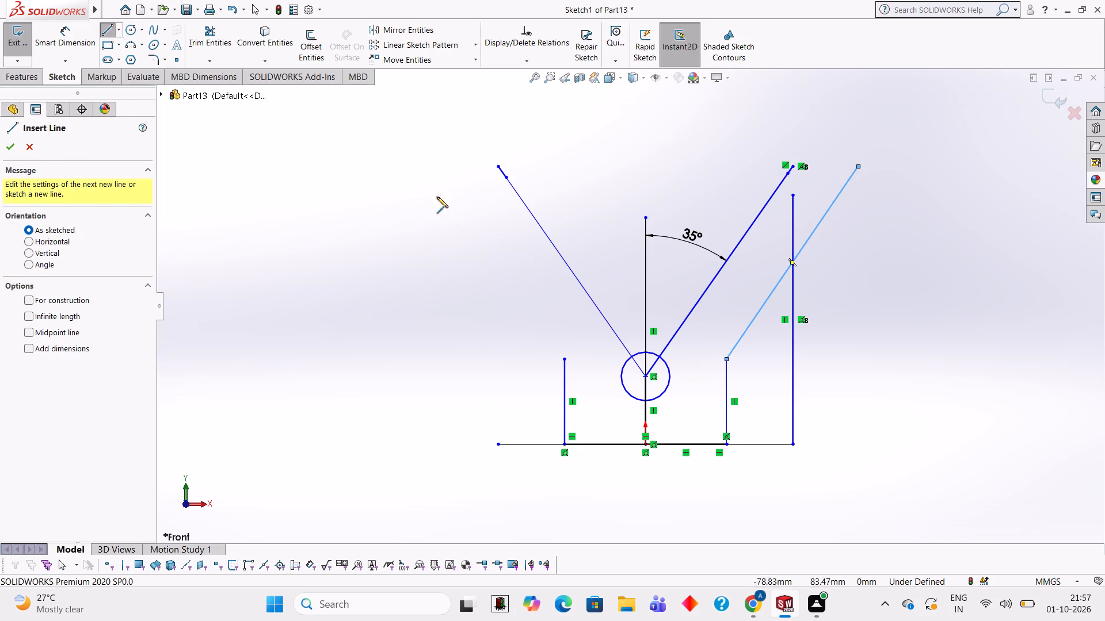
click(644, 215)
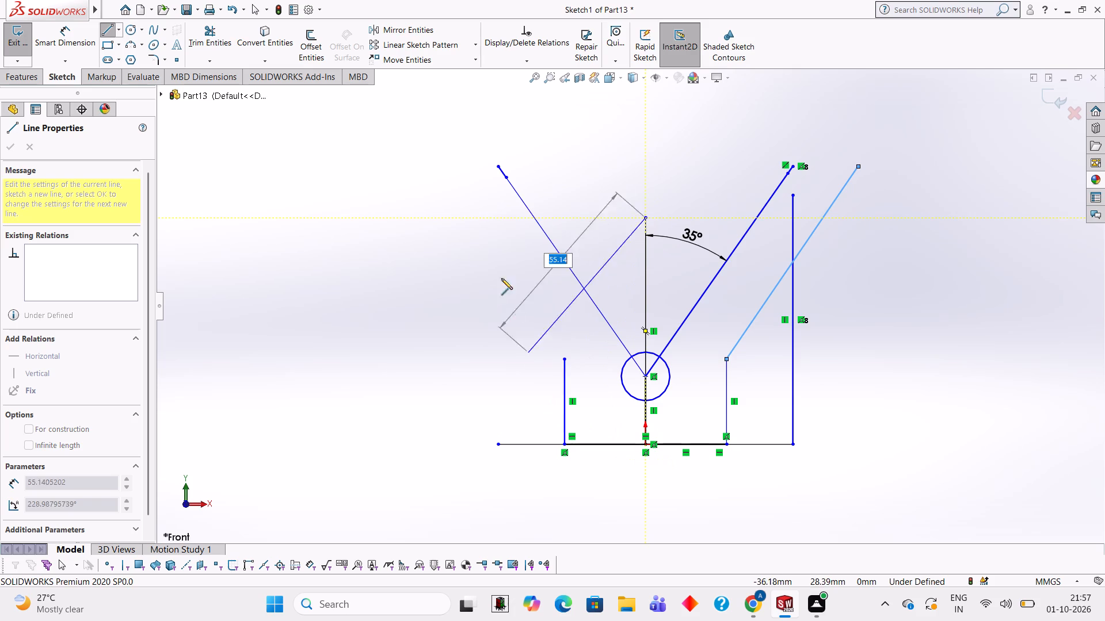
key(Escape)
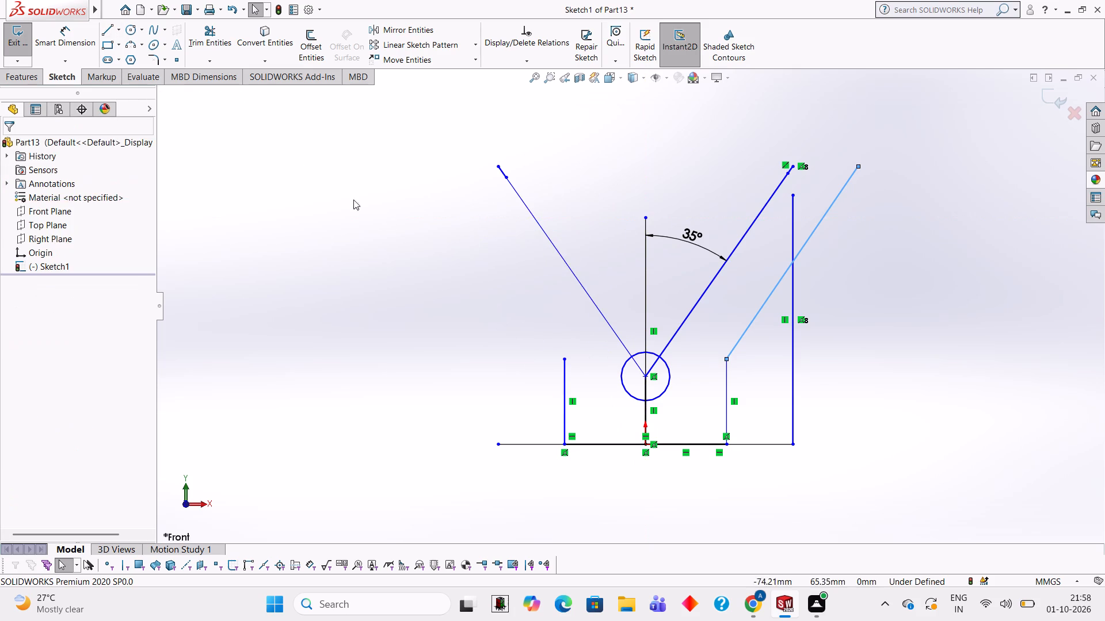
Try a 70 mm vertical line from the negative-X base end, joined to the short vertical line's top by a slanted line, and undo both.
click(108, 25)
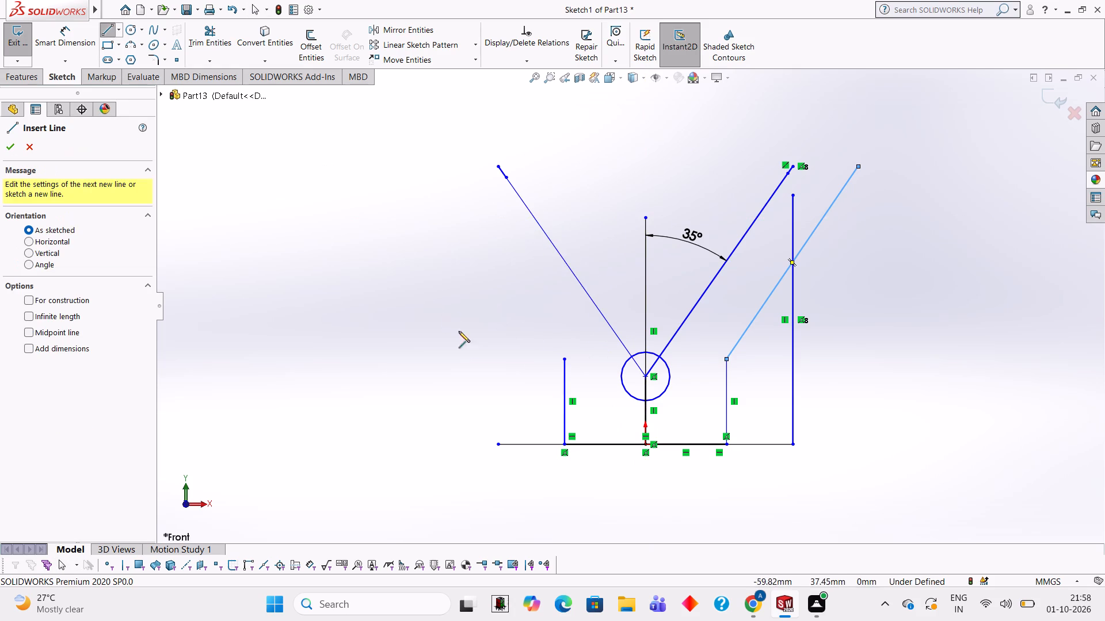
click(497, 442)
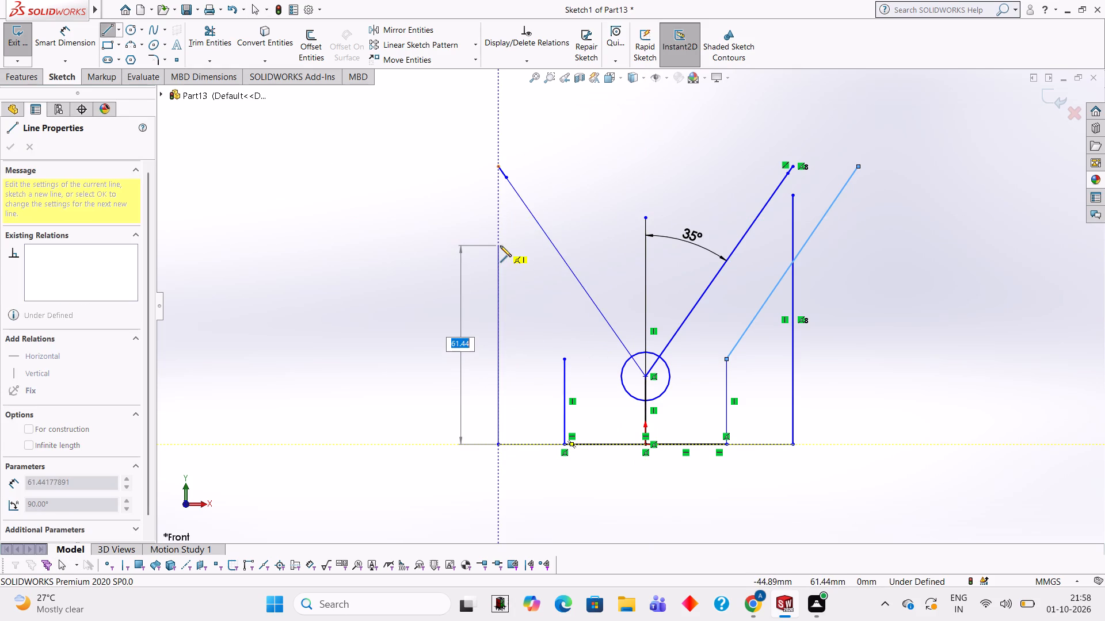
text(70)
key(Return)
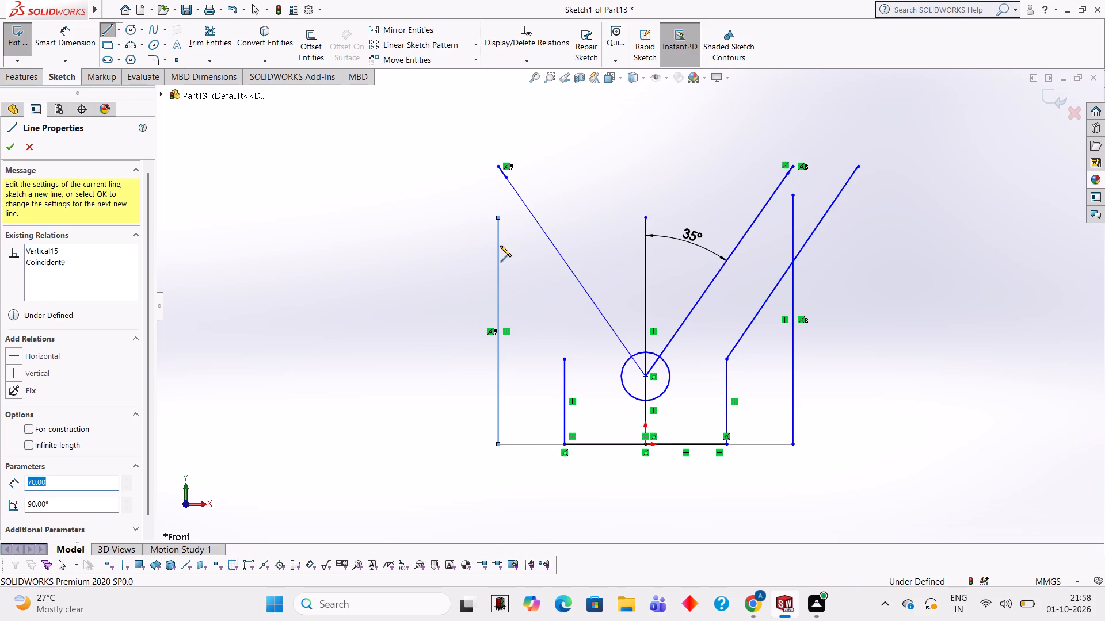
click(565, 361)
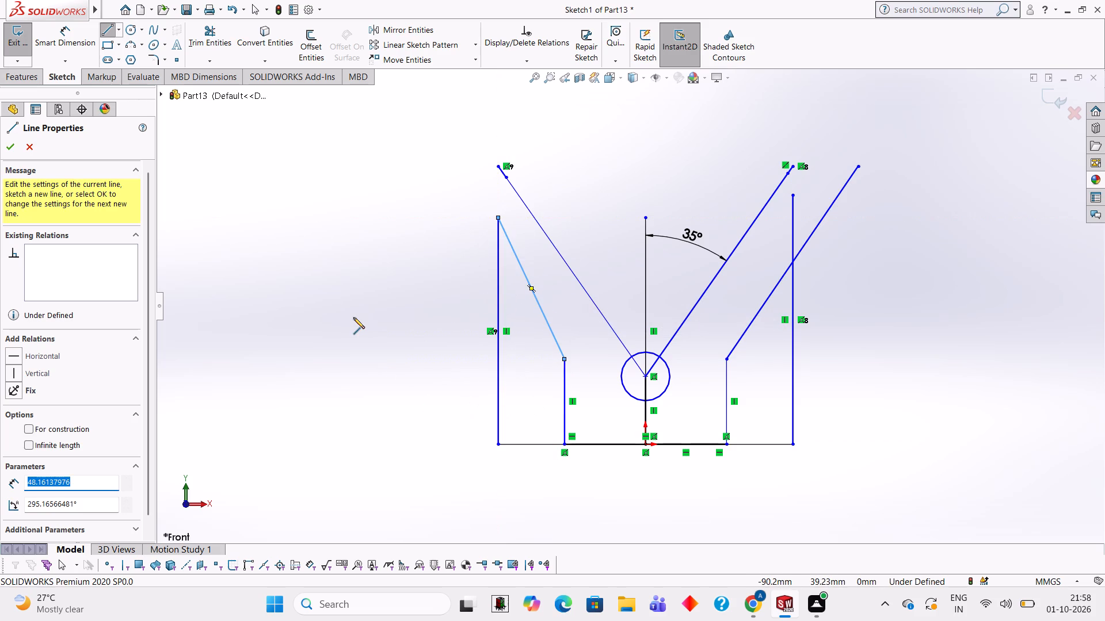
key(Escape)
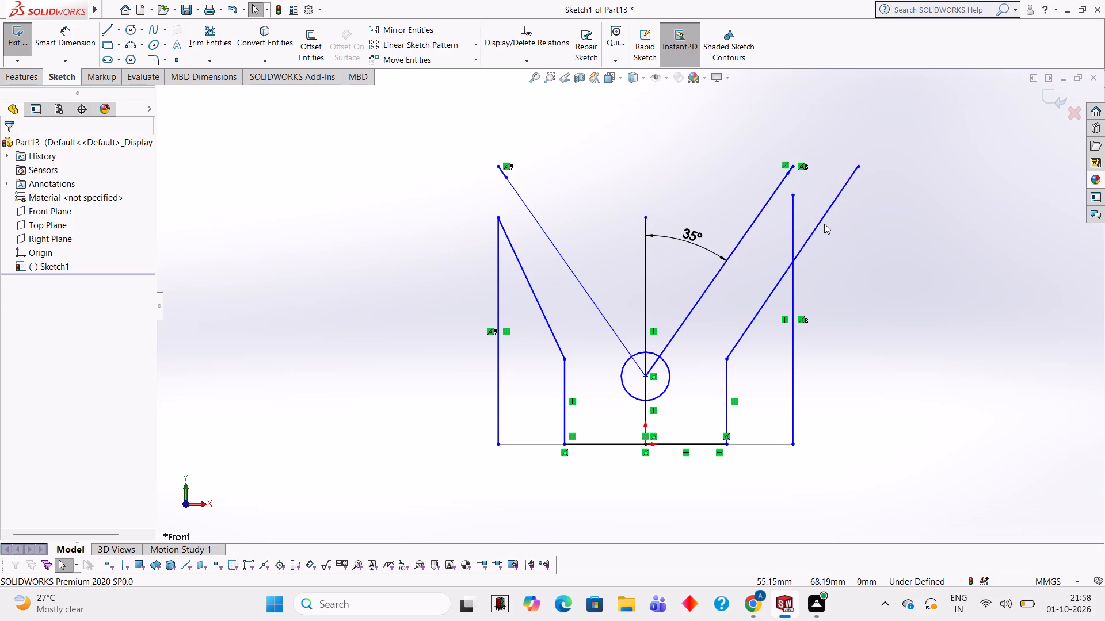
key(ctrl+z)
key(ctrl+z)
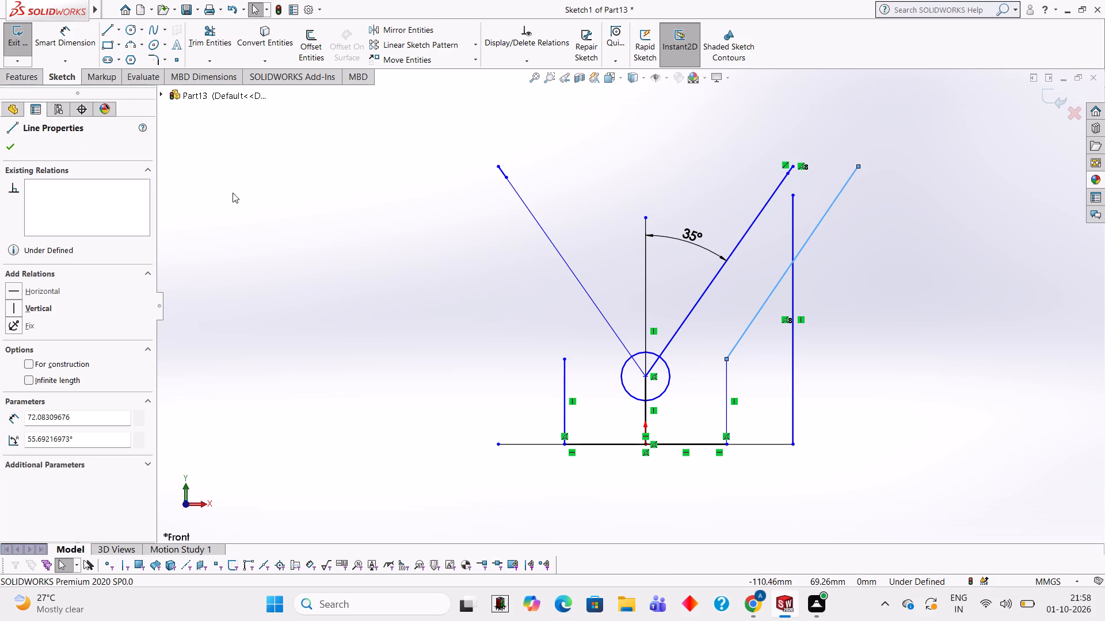
Clear the selection, calculate 70-15 in Calculator, and close it.
click(305, 148)
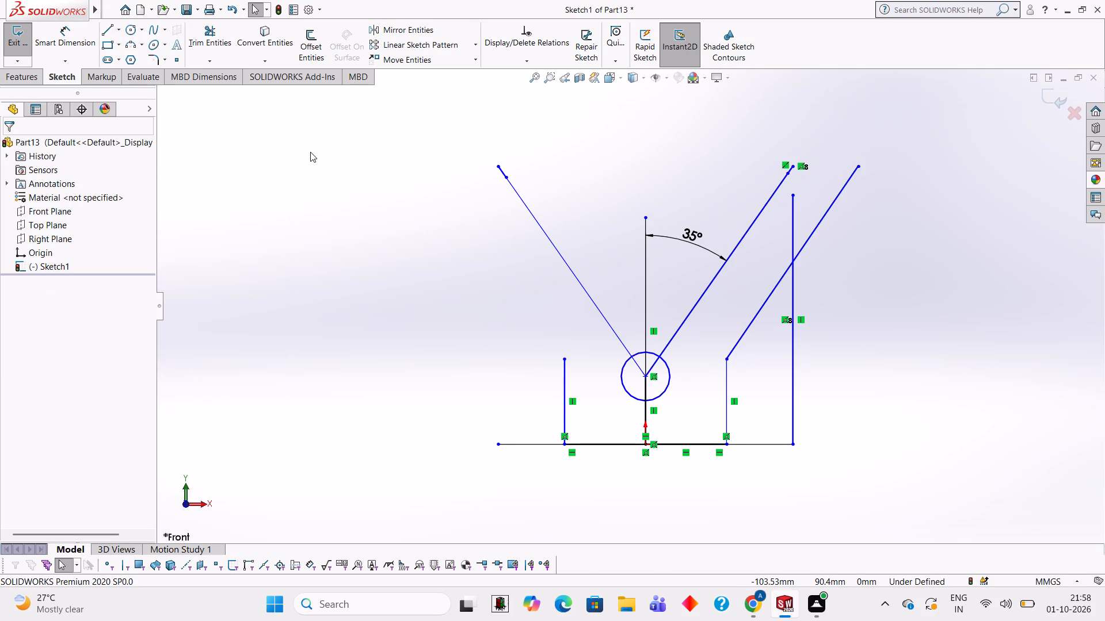
text(70-15)
key(Return)
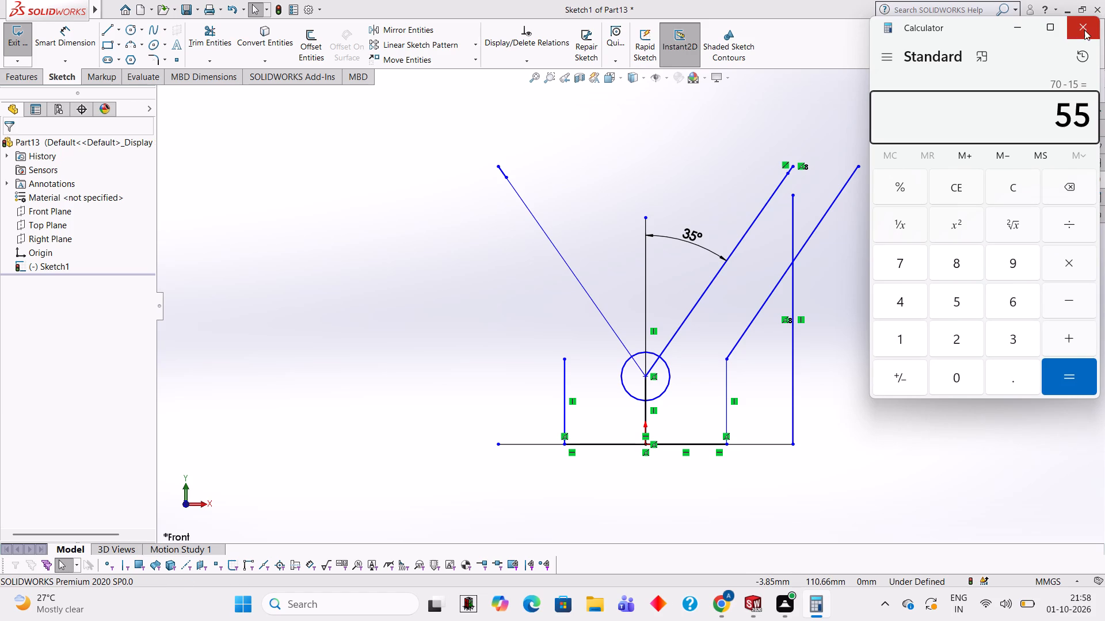
click(1084, 30)
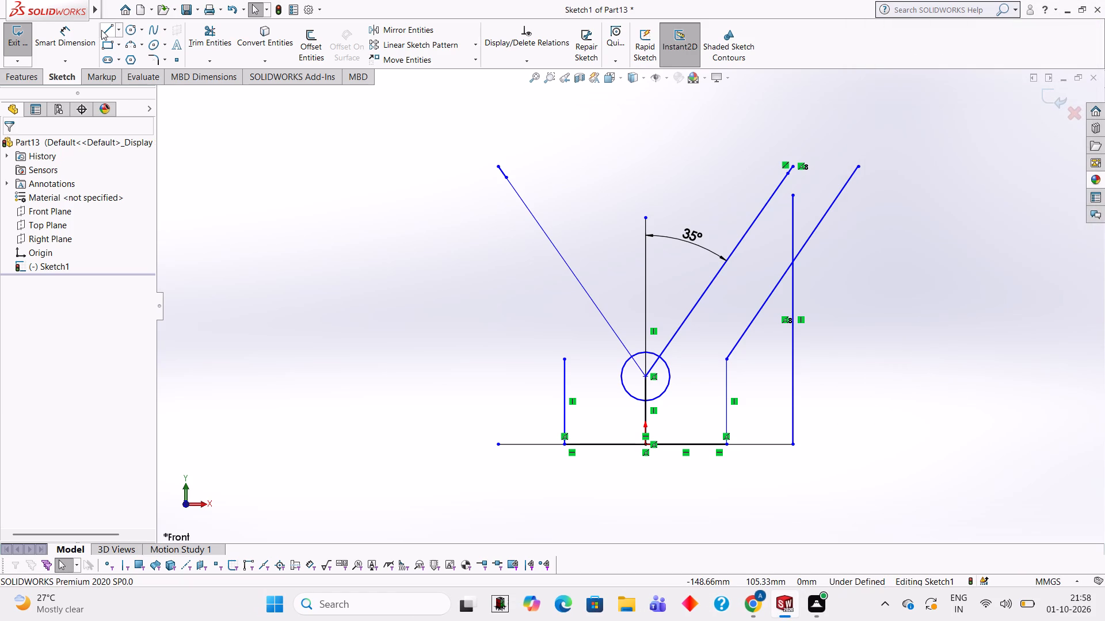
Draw a 60 mm vertical line up from the negative-X base end, and connect its top to the short vertical line's top.
click(101, 30)
click(497, 443)
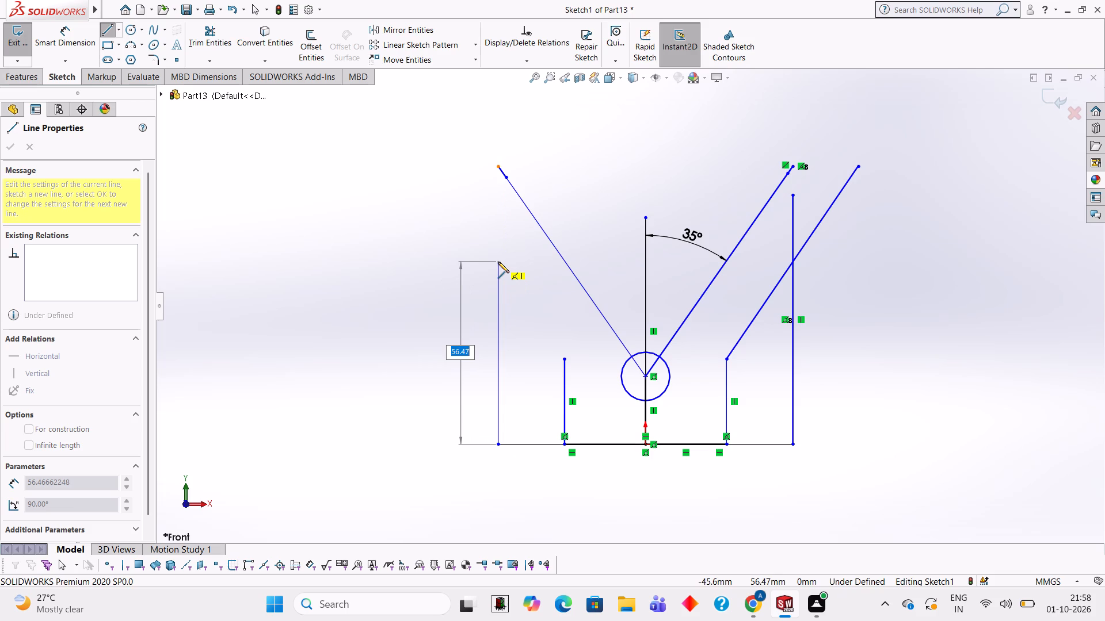
text(55)
key(6)
key(BackSpace)
key(BackSpace)
key(BackSpace)
text(60)
key(Return)
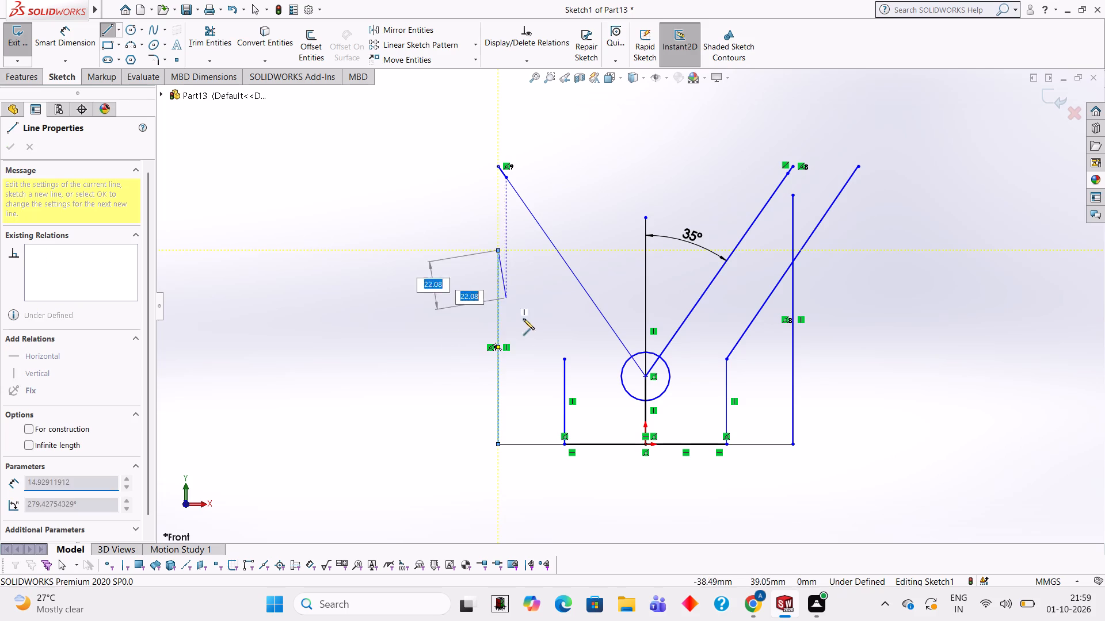
click(563, 361)
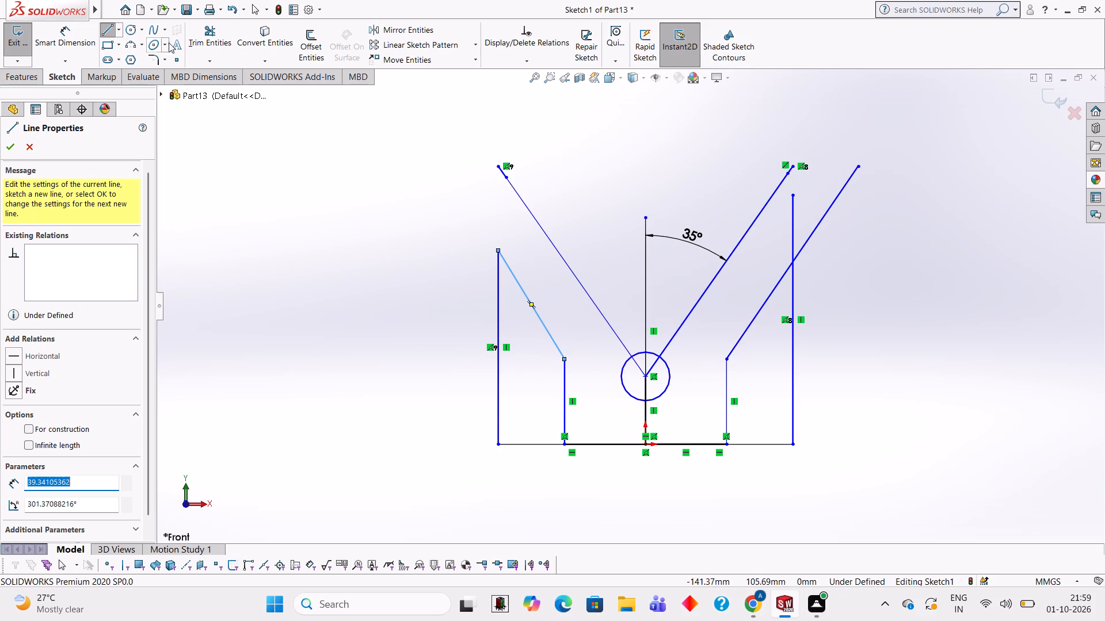
Trim away the long slanted line and the tall vertical line on the positive-X side of the sketch.
click(217, 35)
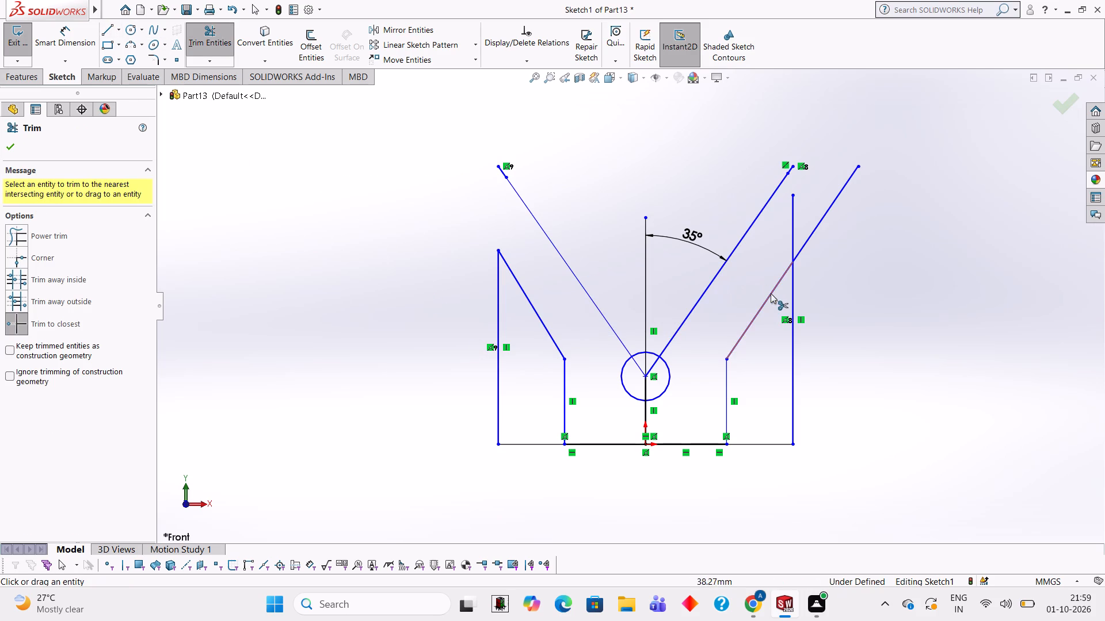
click(770, 293)
click(808, 236)
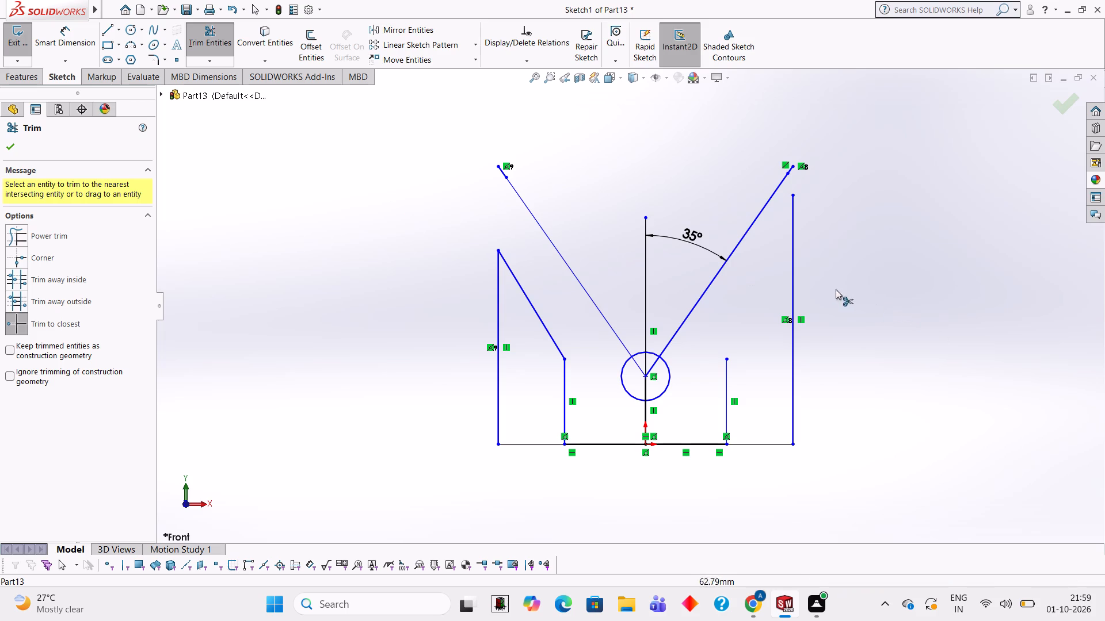
click(793, 267)
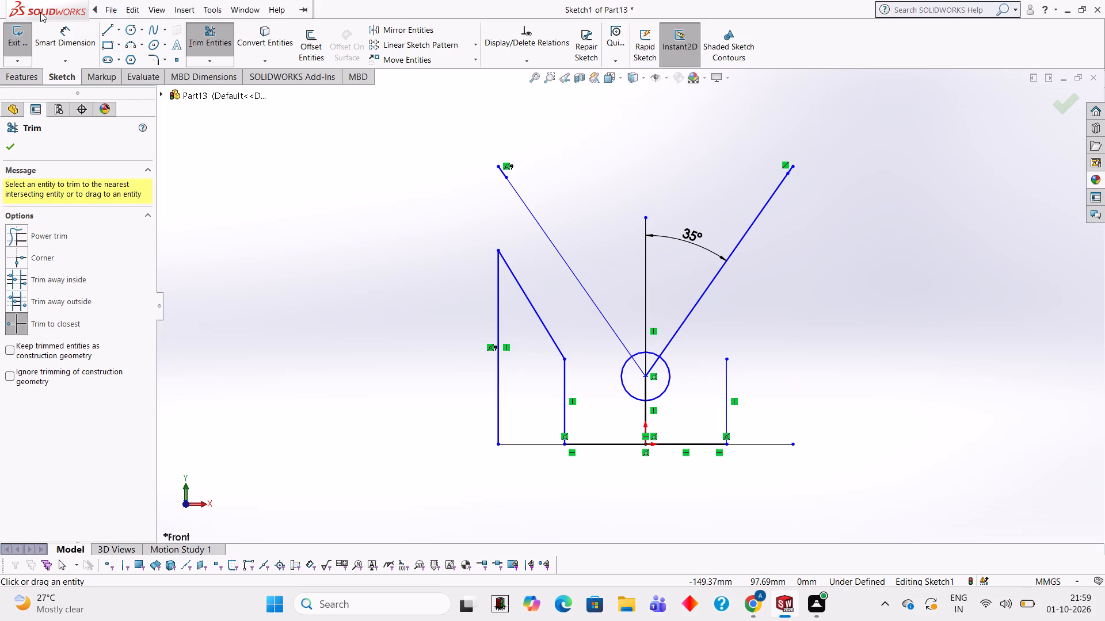
Draw a 60 mm vertical line up from the positive-X base end, and connect its top to the short vertical line's top.
click(104, 34)
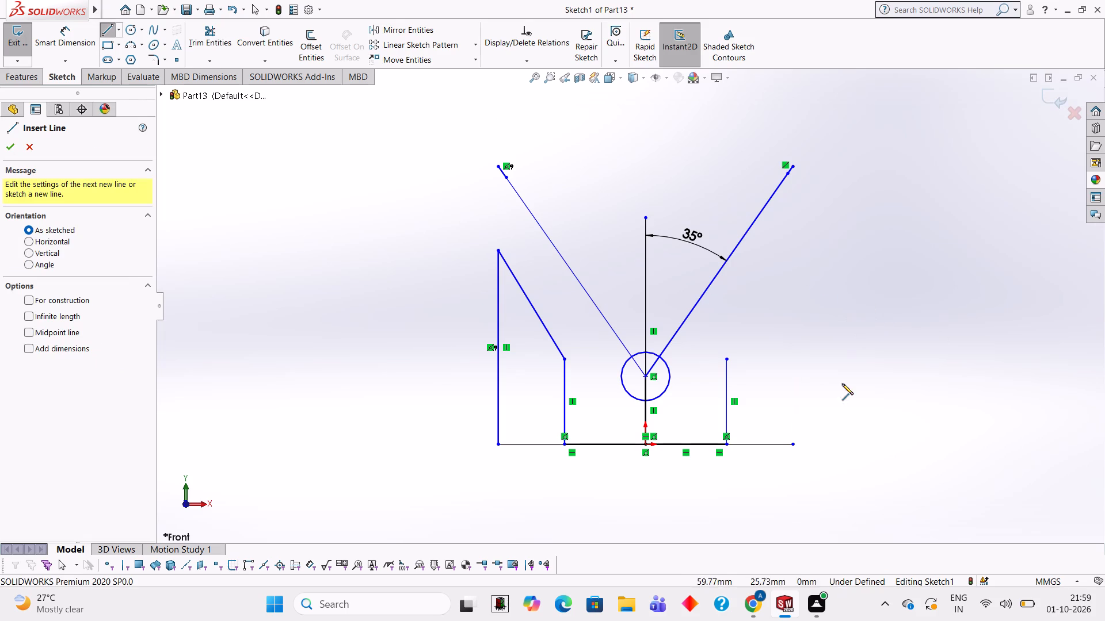
click(793, 446)
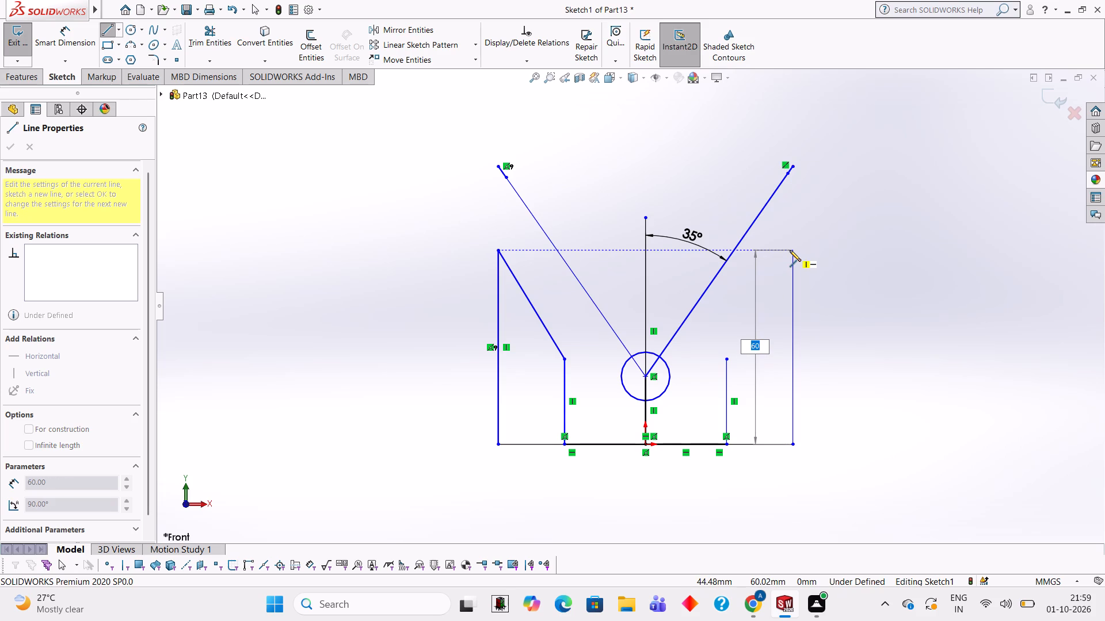
click(790, 250)
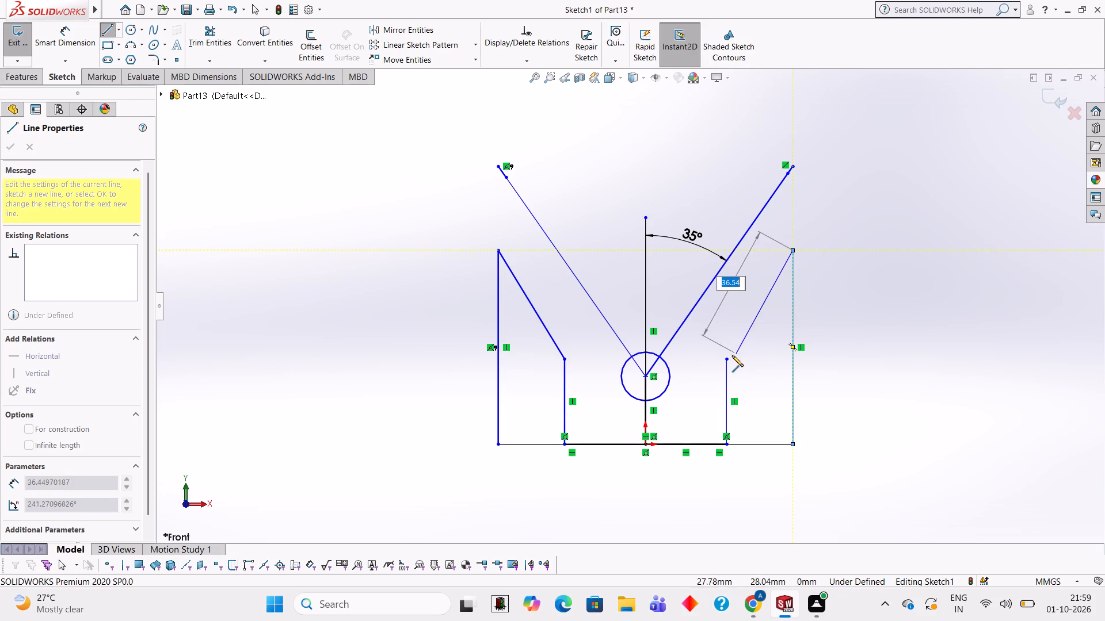
click(727, 357)
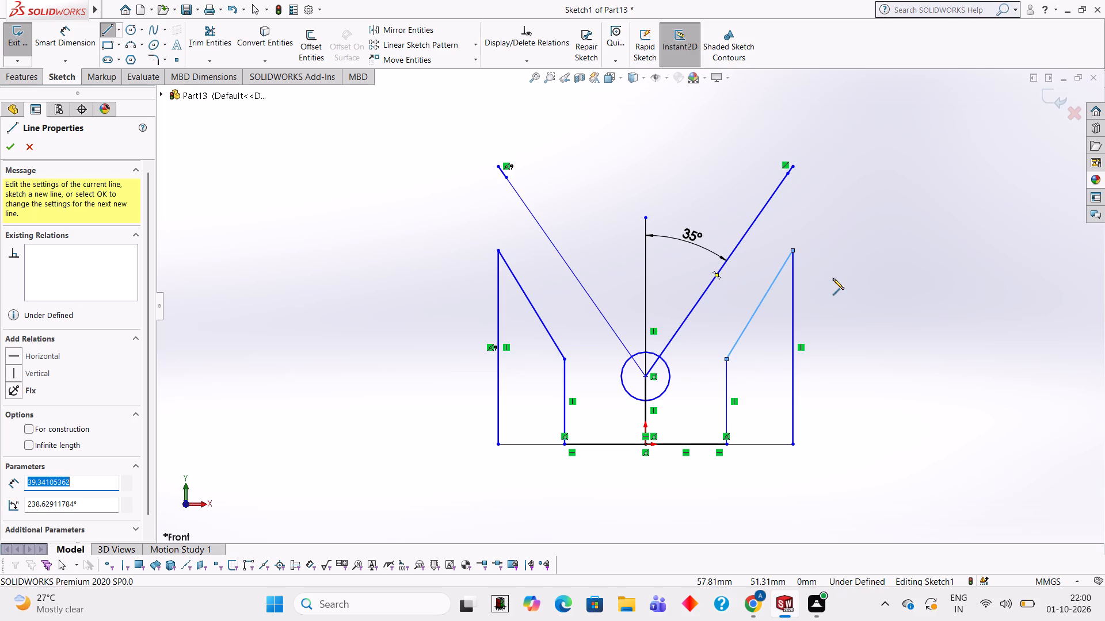
key(Escape)
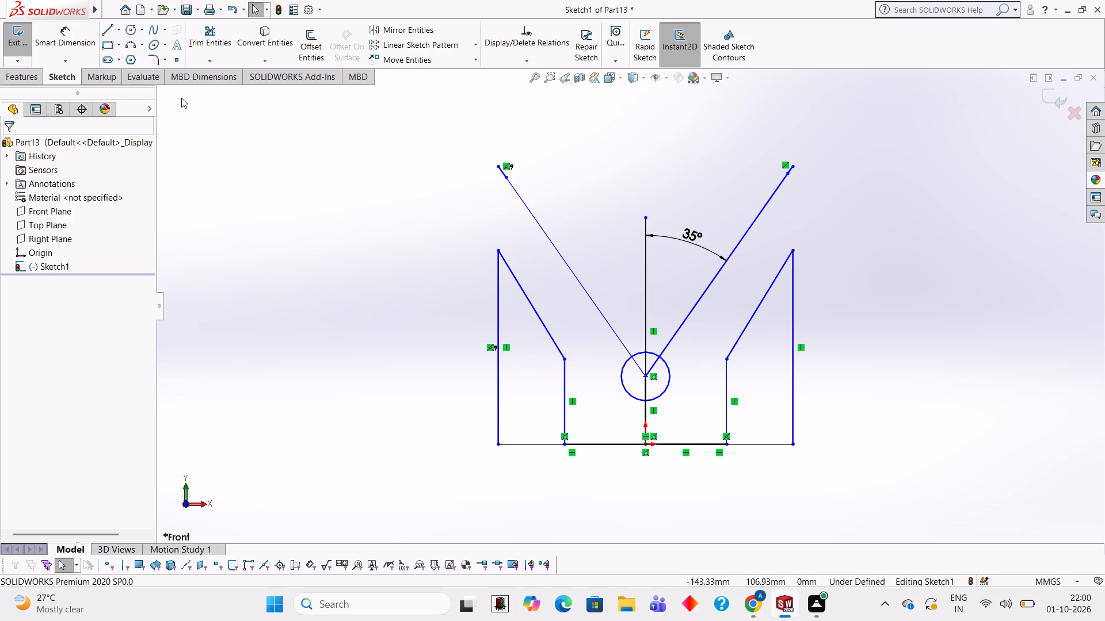
Trim away both base segments outside the short verticals and the two 60 mm outer vertical lines.
click(210, 49)
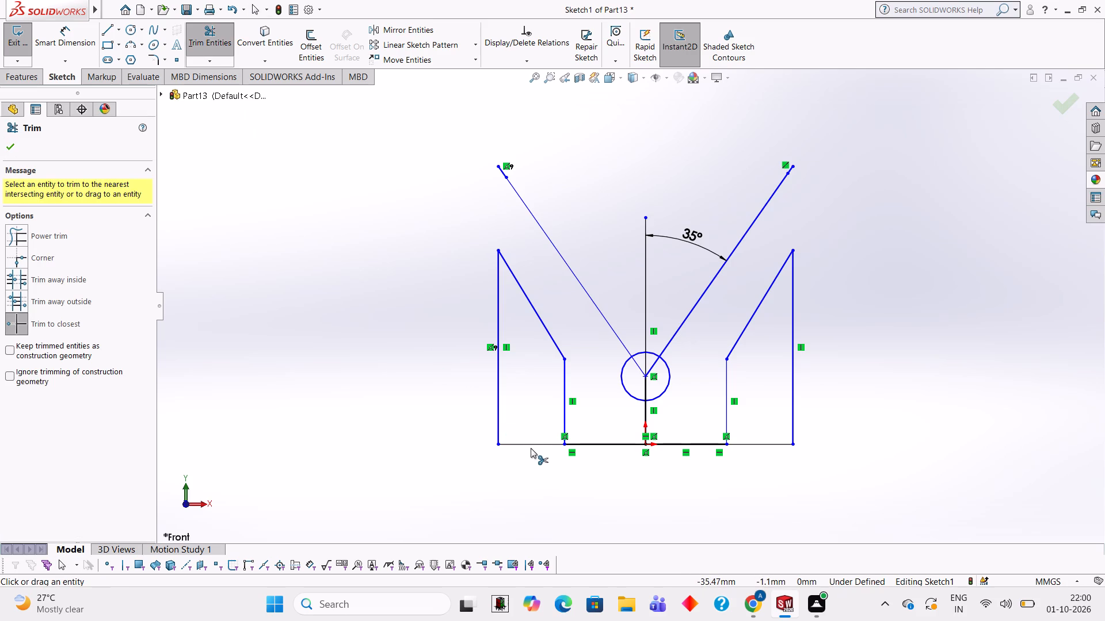
click(527, 445)
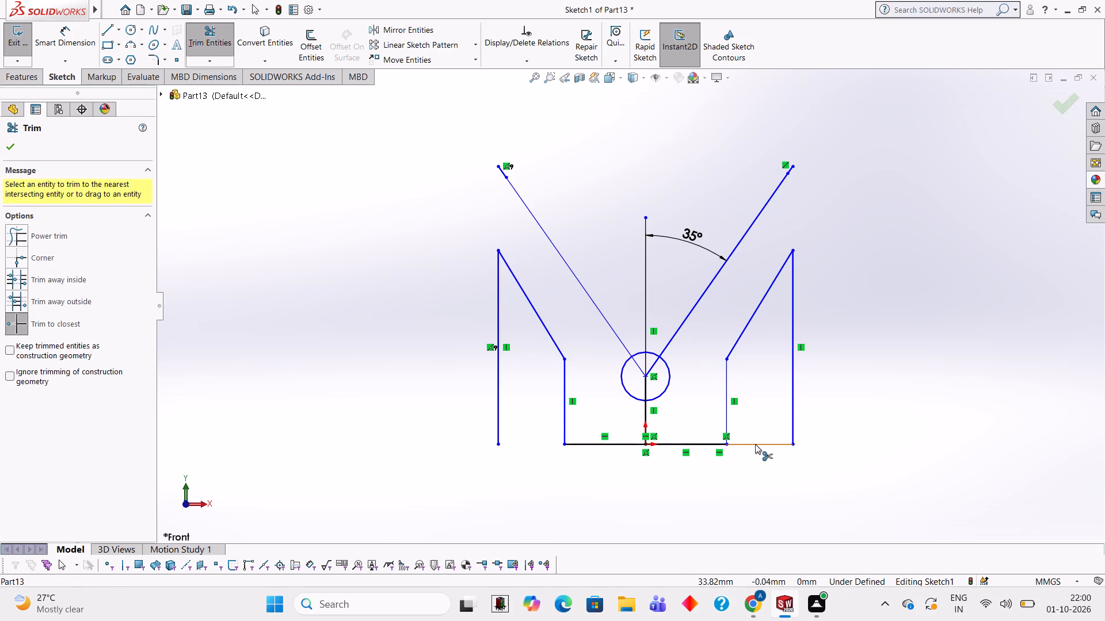
click(755, 444)
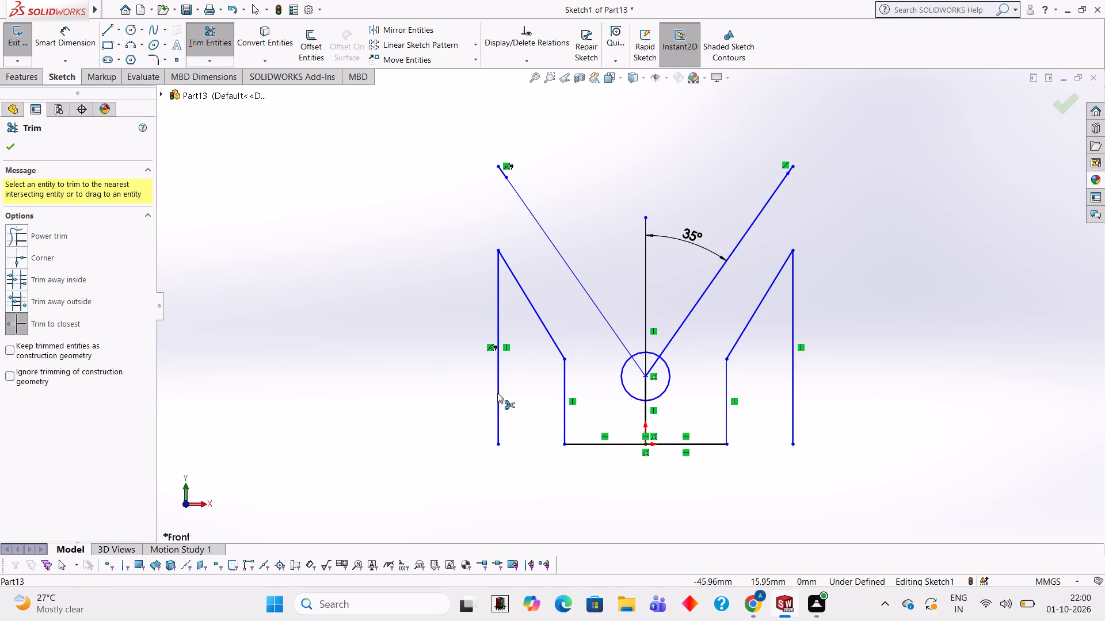
click(497, 393)
click(792, 417)
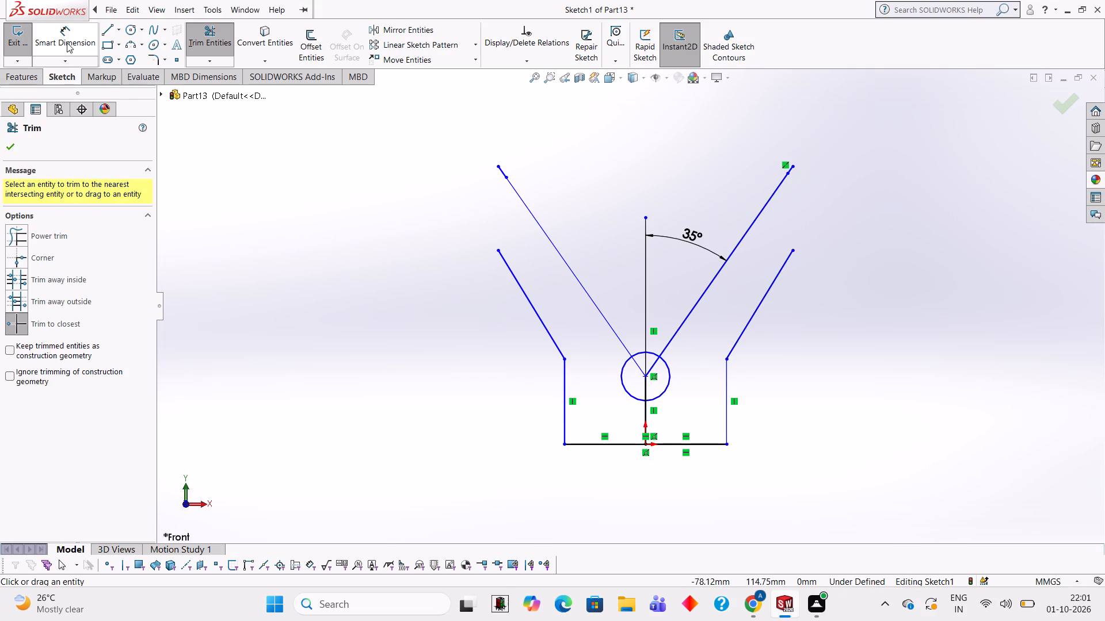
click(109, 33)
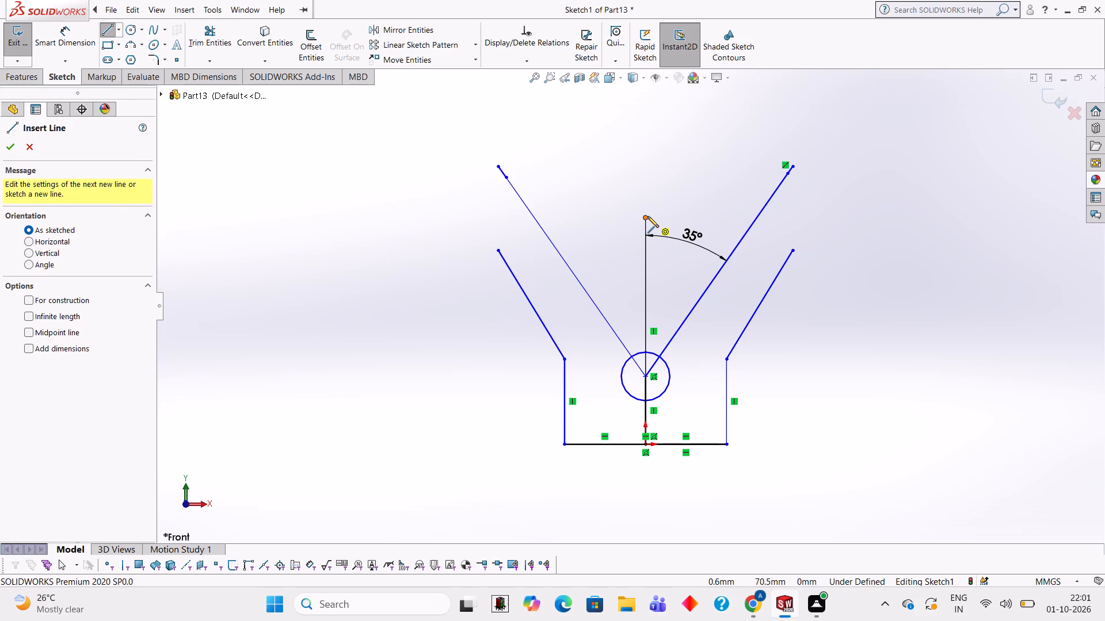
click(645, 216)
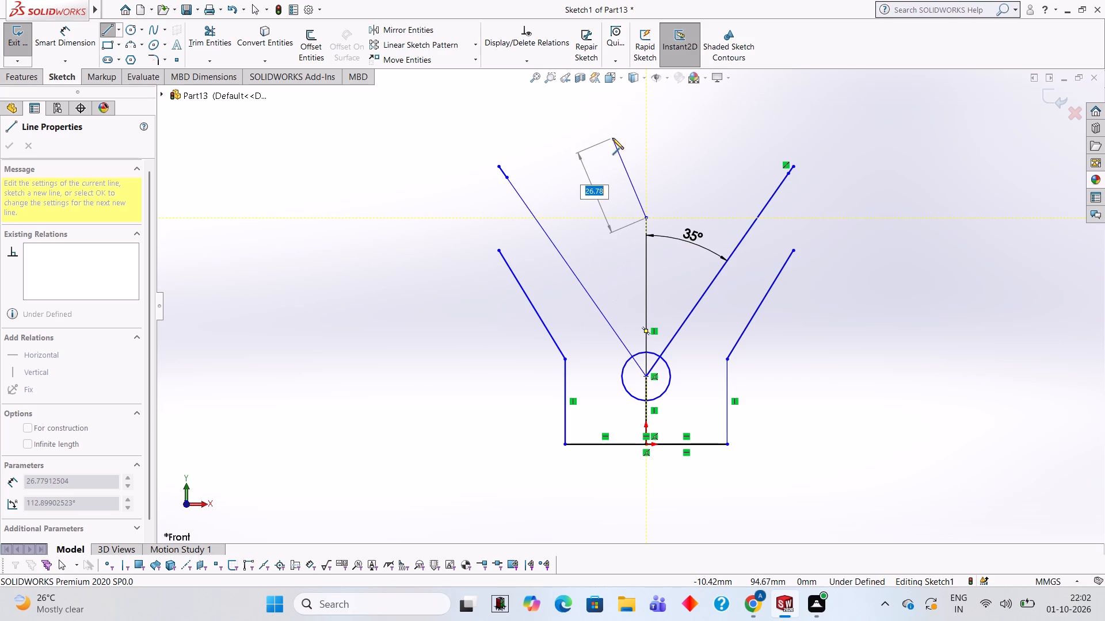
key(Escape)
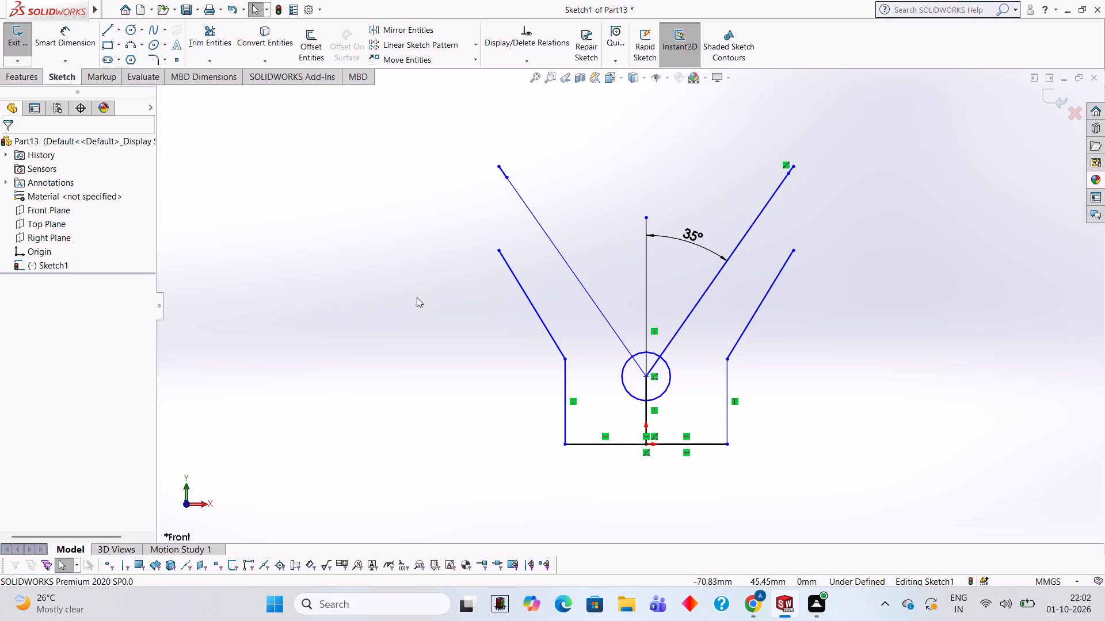
From the central vertical line's top, draw a 25 mm horizontal line toward negative X and a 50 mm line back toward positive X.
click(102, 28)
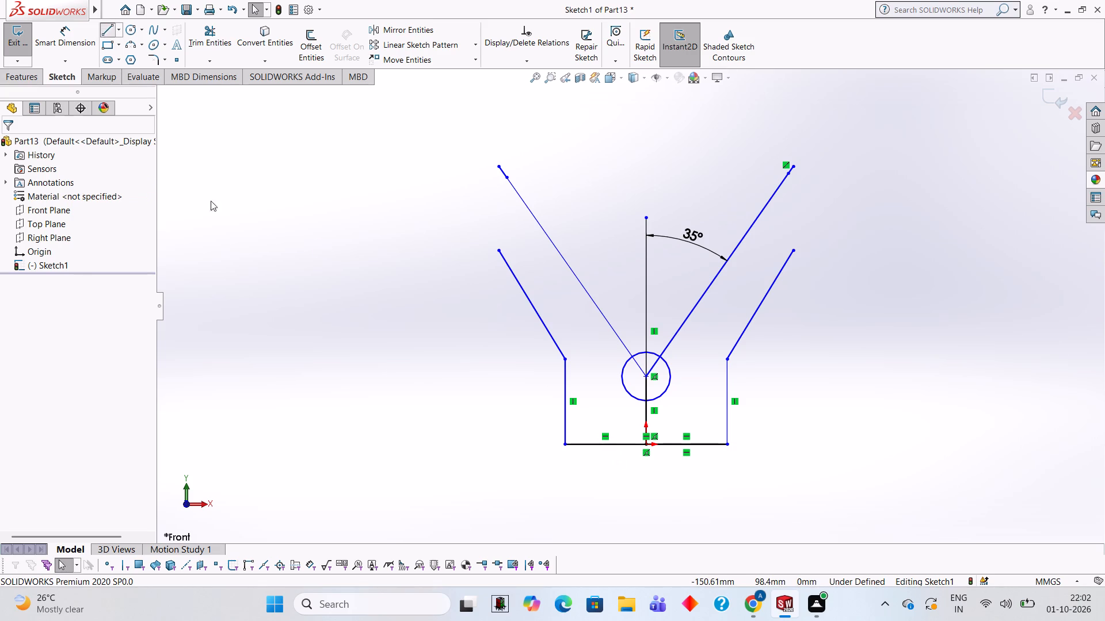
click(645, 216)
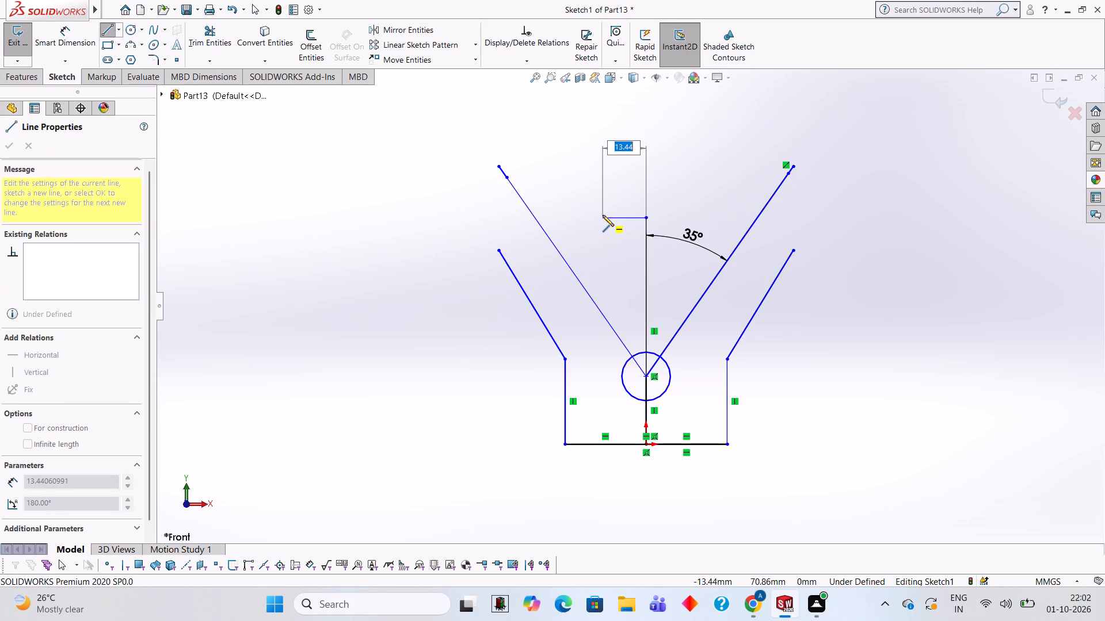
text(25)
key(Return)
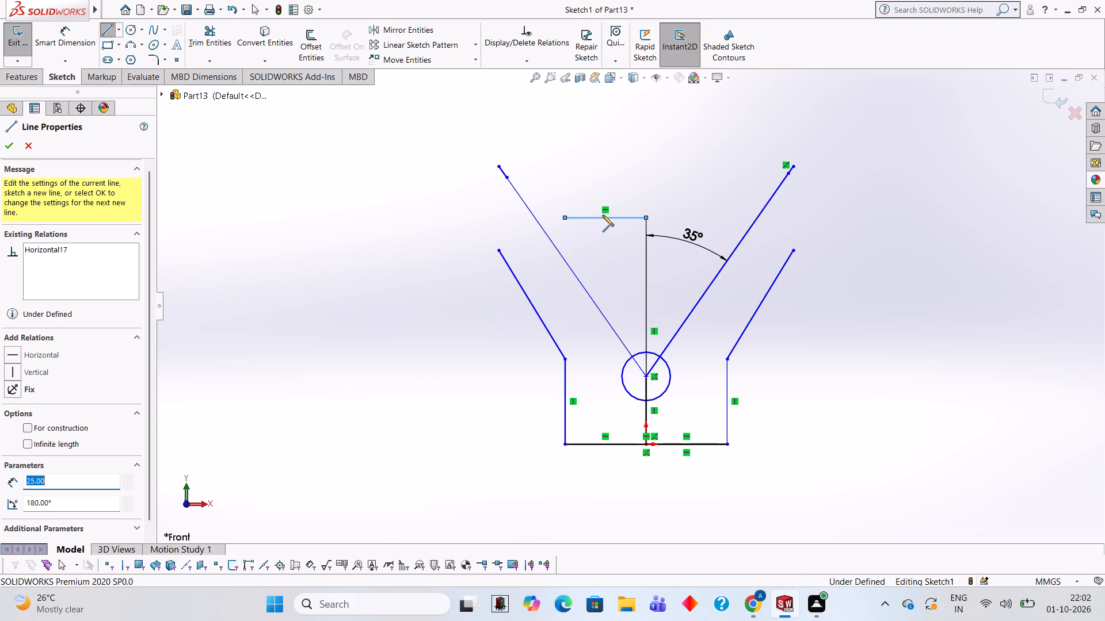
text(50)
key(Return)
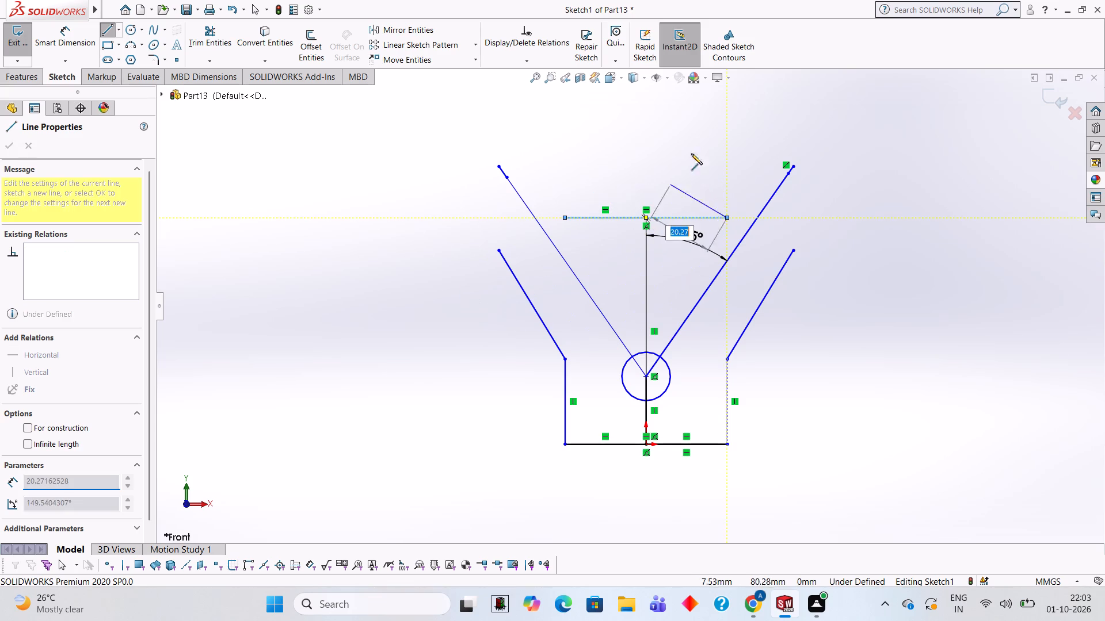
key(Escape)
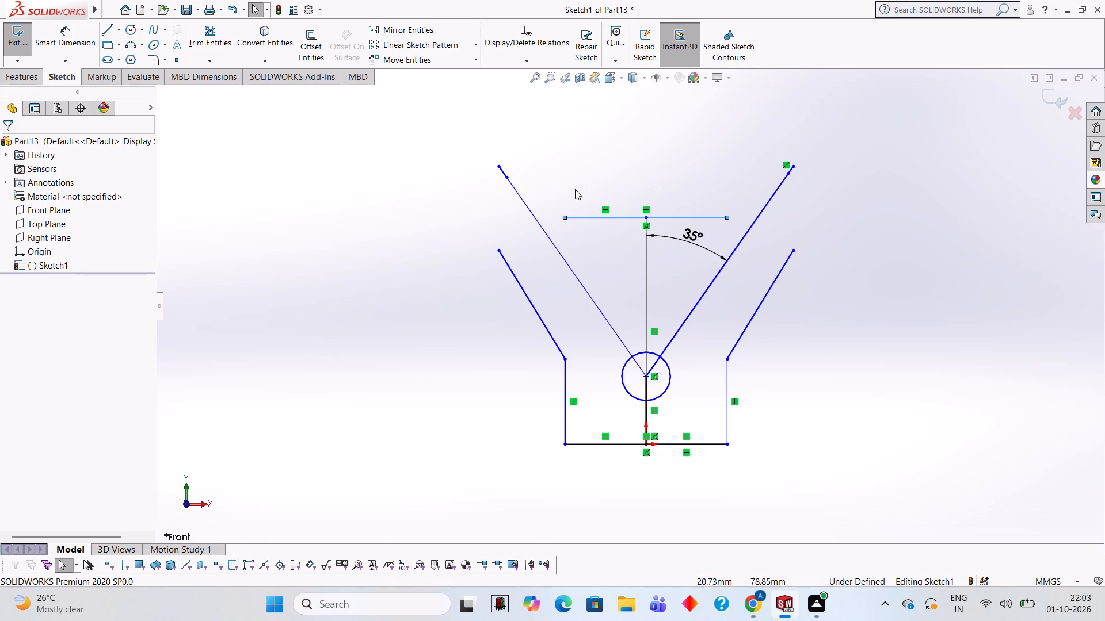
Connect each end of the top horizontal line to the upper end of the slanted outer edge on its side.
click(107, 26)
click(497, 251)
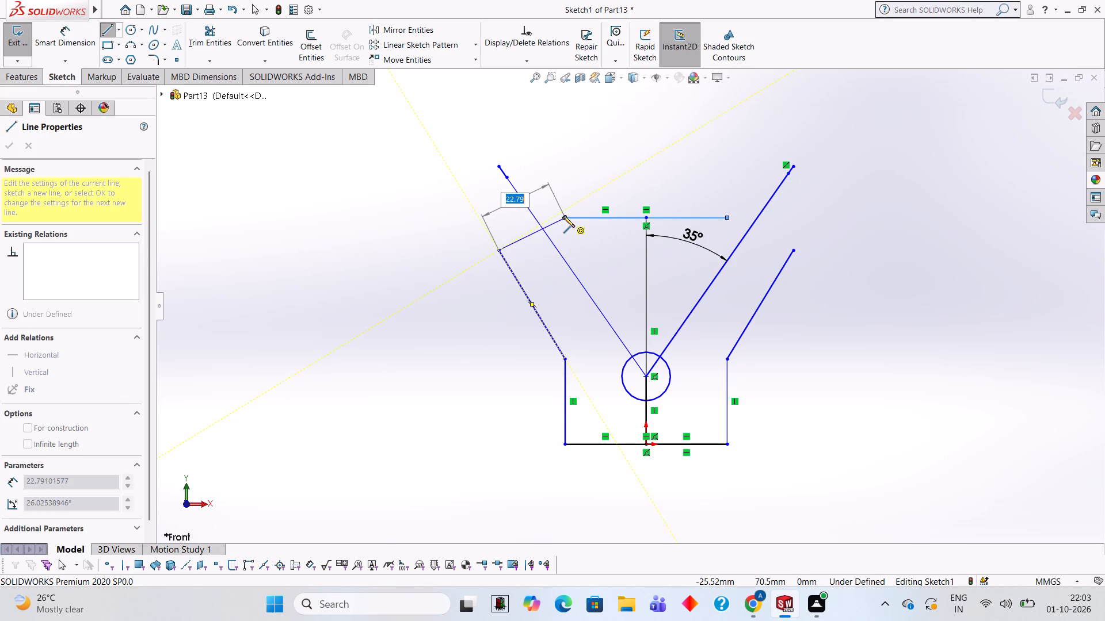
click(563, 216)
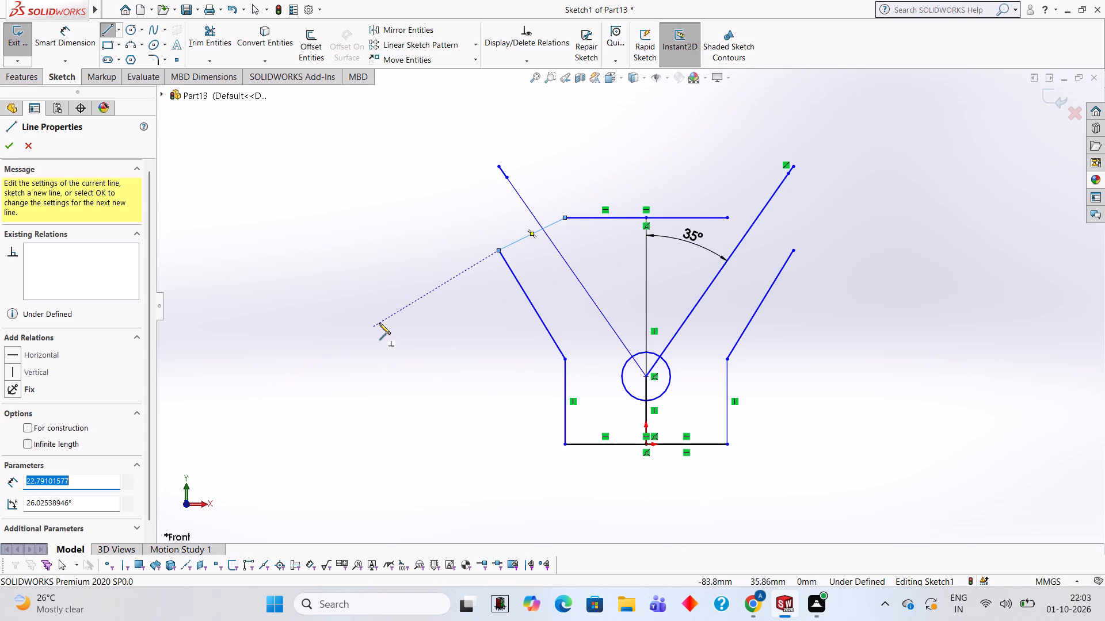
click(727, 218)
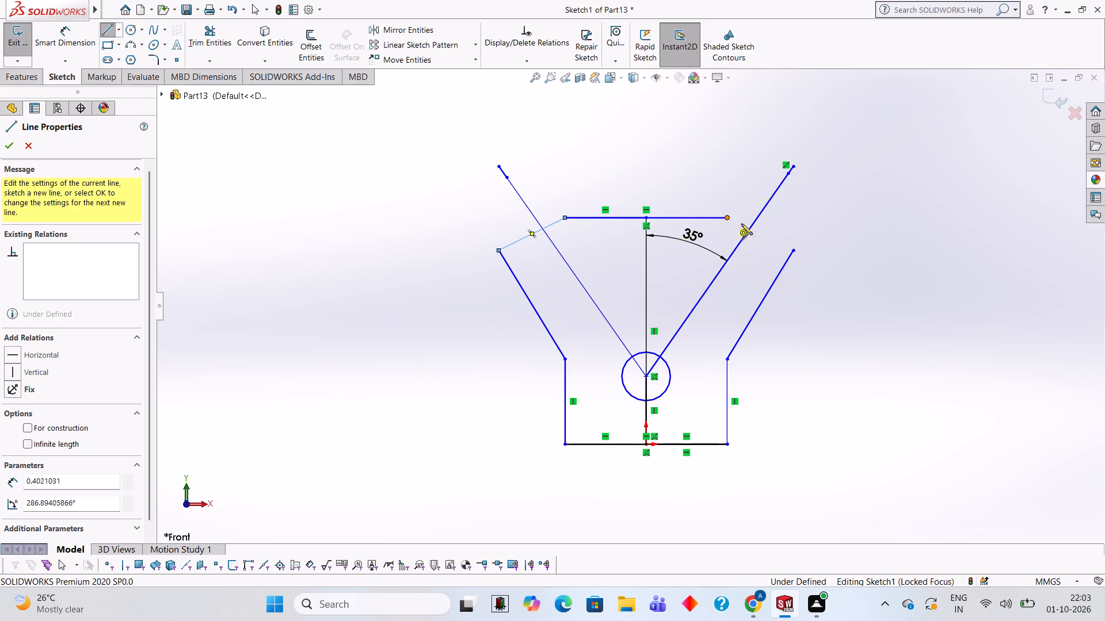
click(792, 249)
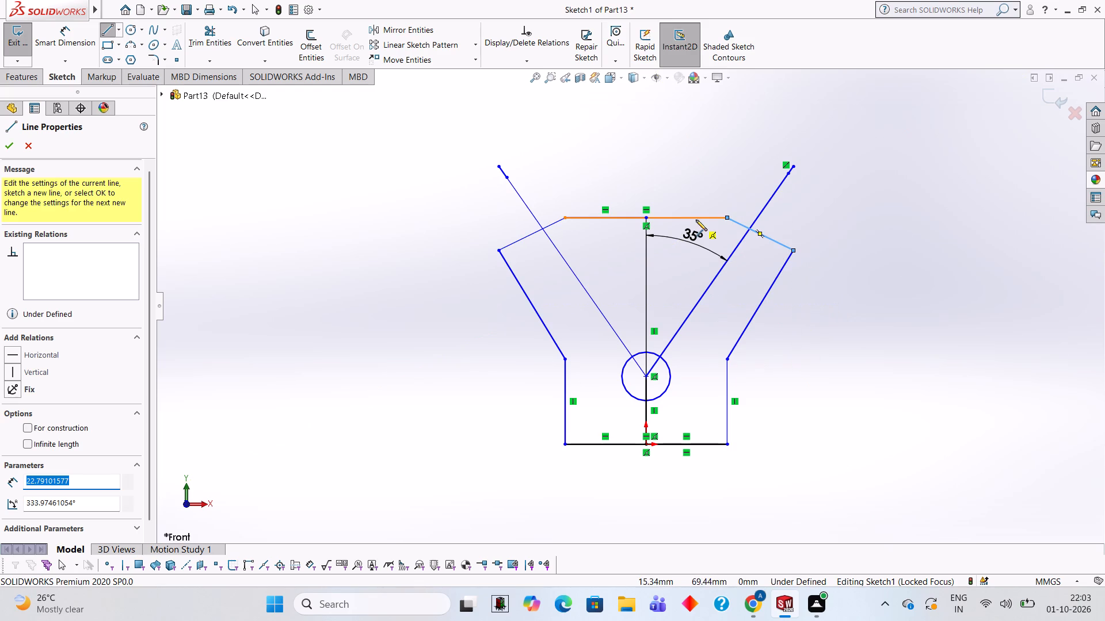
Trim away both V-shaped arm lines outside the circle, including the pieces extending beyond the outer profile.
click(226, 26)
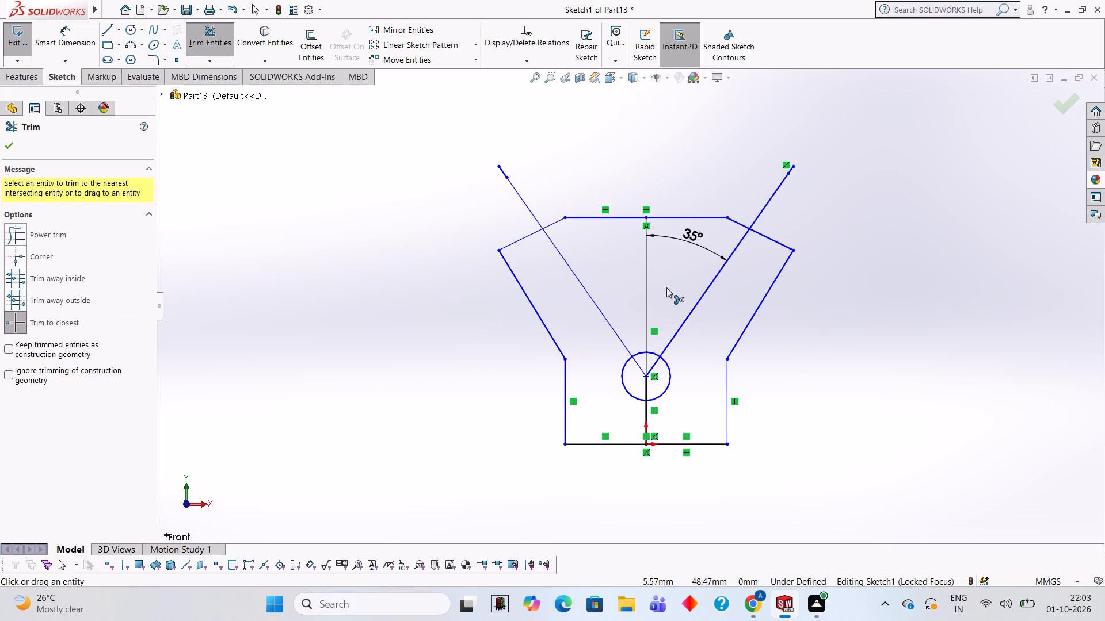
click(693, 310)
click(691, 309)
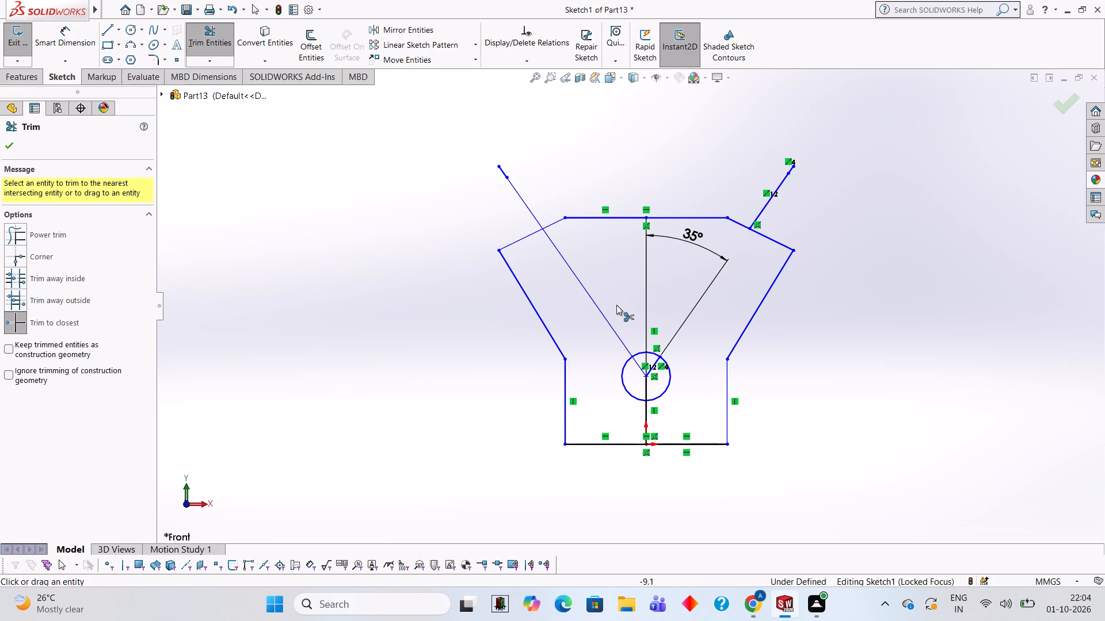
click(588, 295)
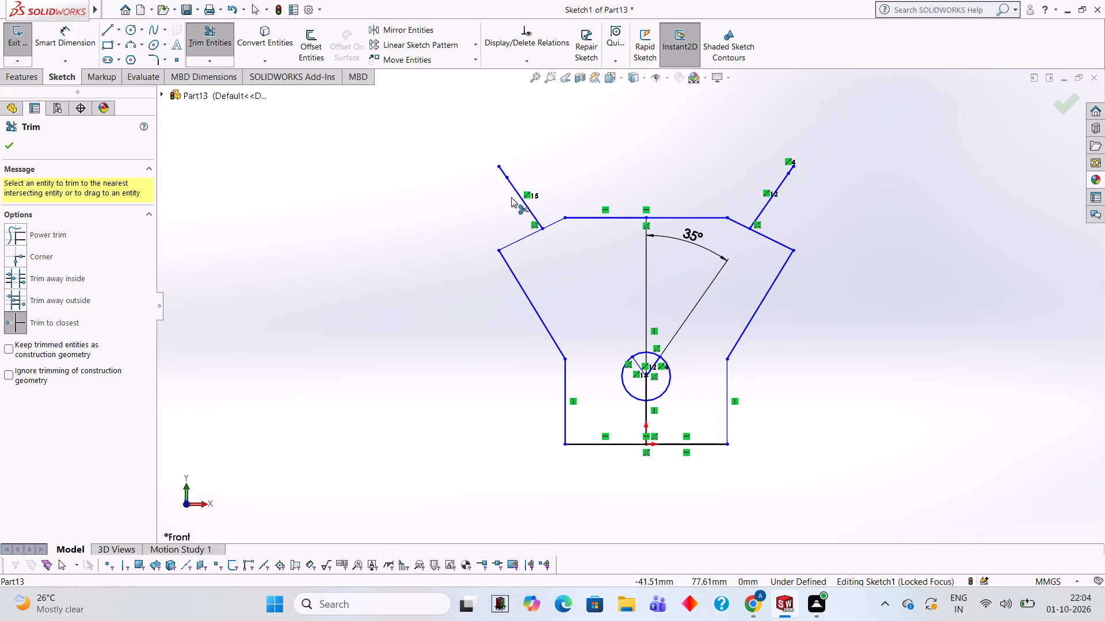
click(515, 187)
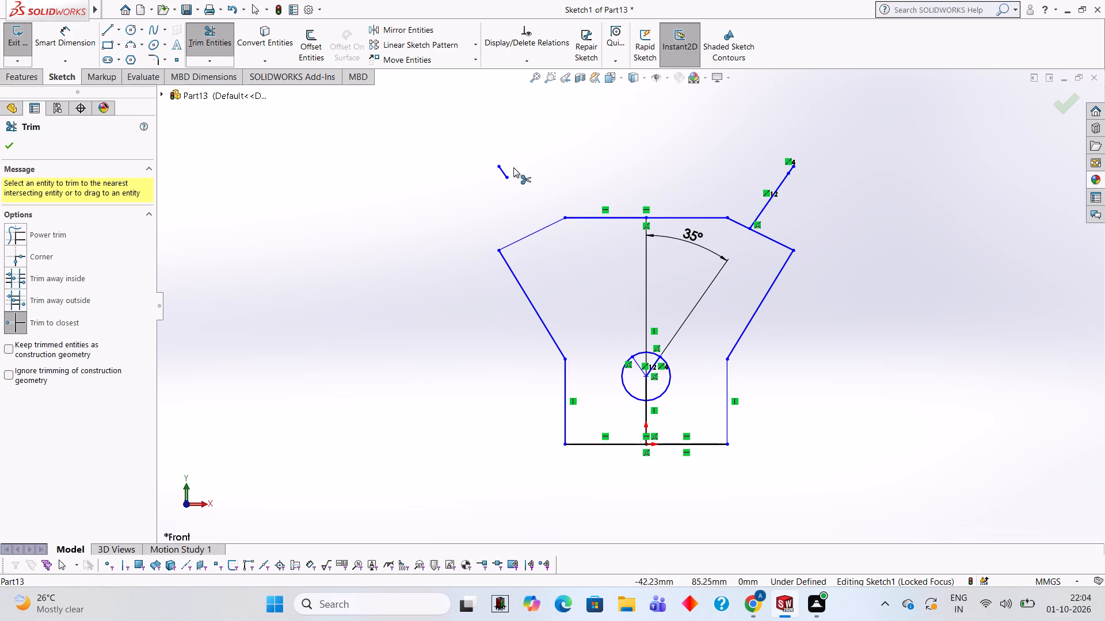
click(500, 170)
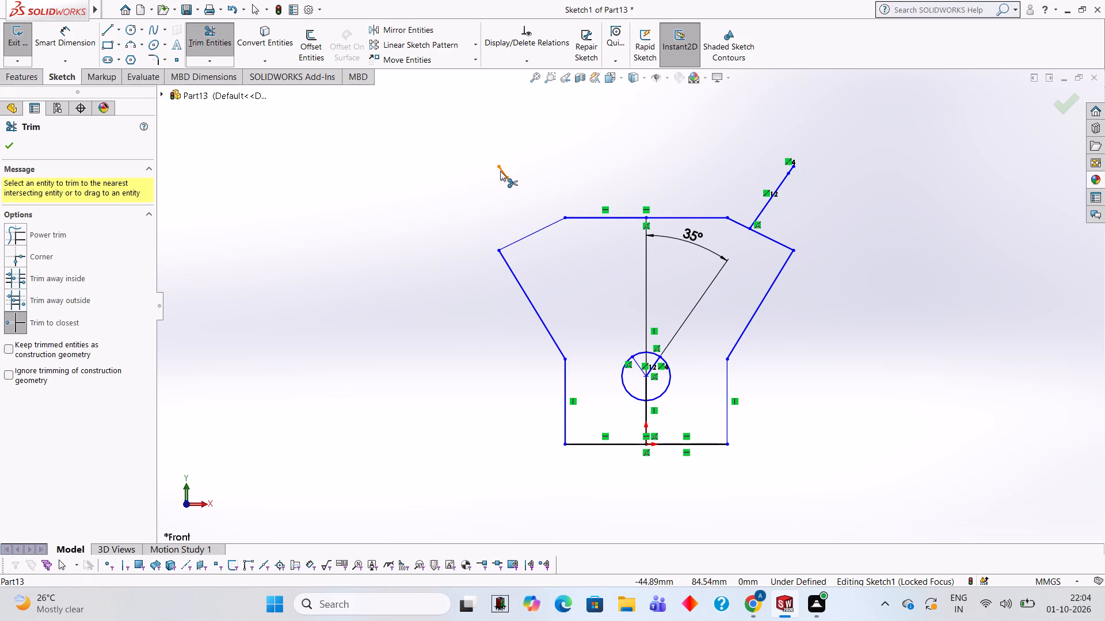
click(500, 171)
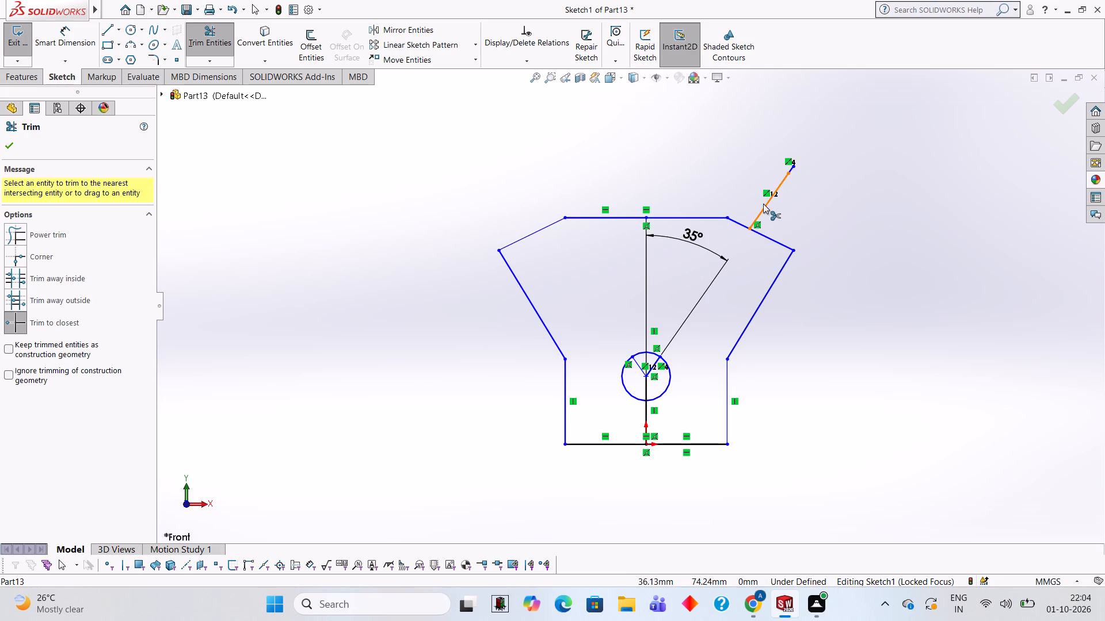
click(763, 204)
click(765, 204)
click(791, 171)
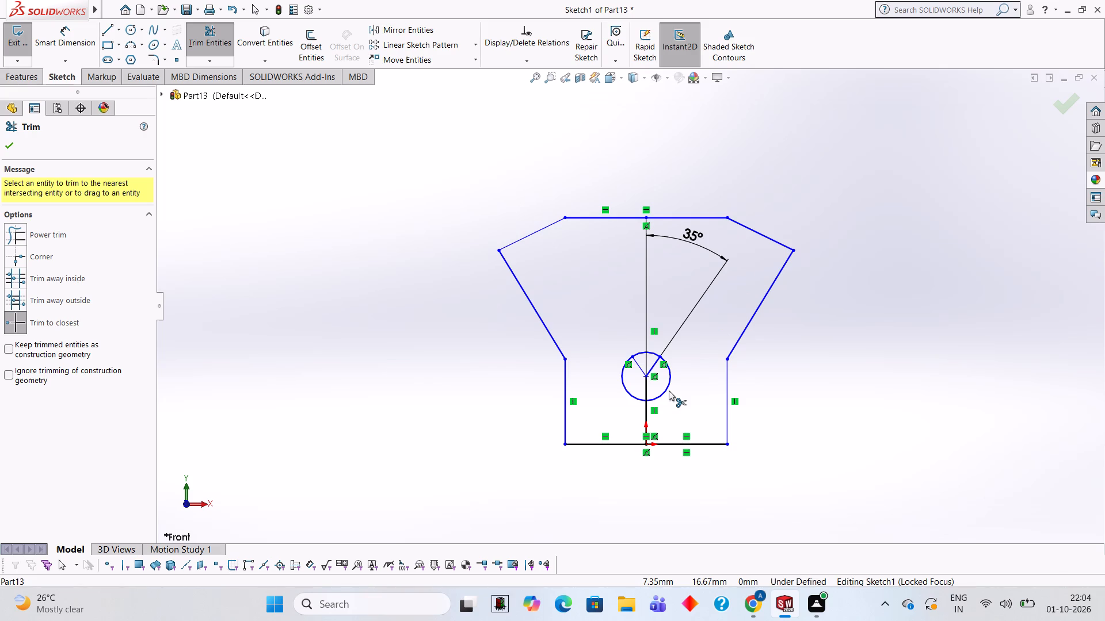
Dimension the circle with a diameter of 30 mm.
click(62, 40)
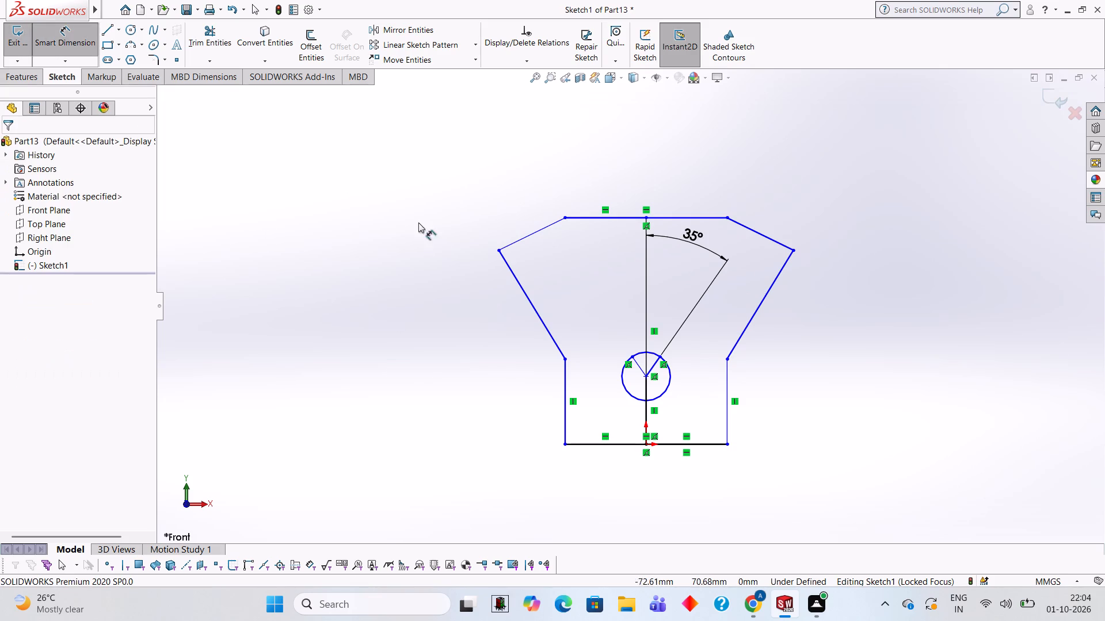
click(666, 385)
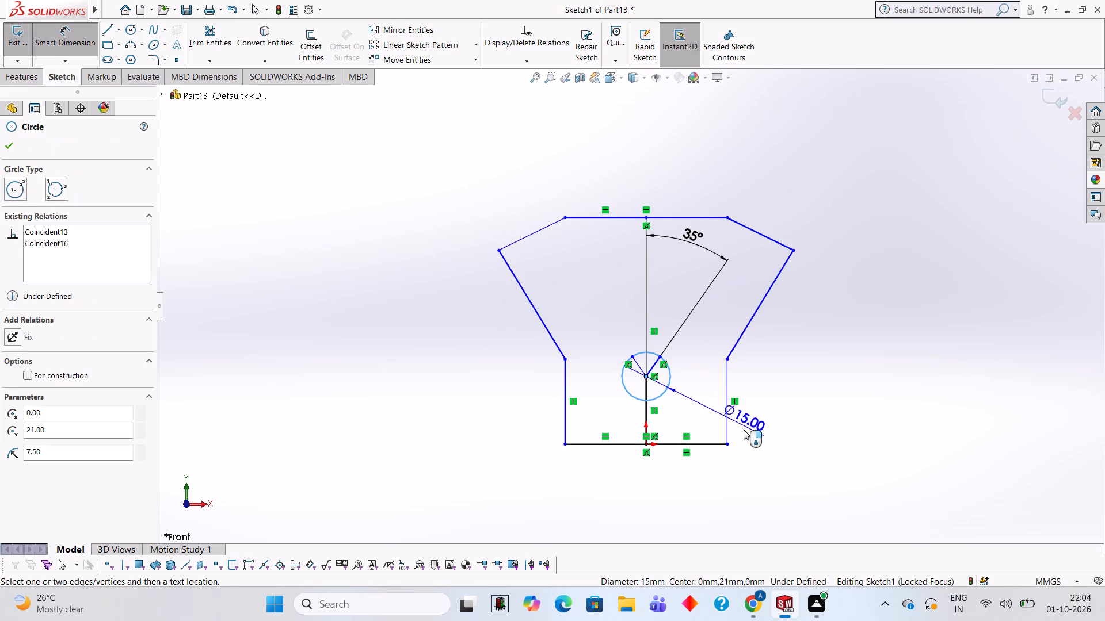
click(862, 430)
text(30)
key(Return)
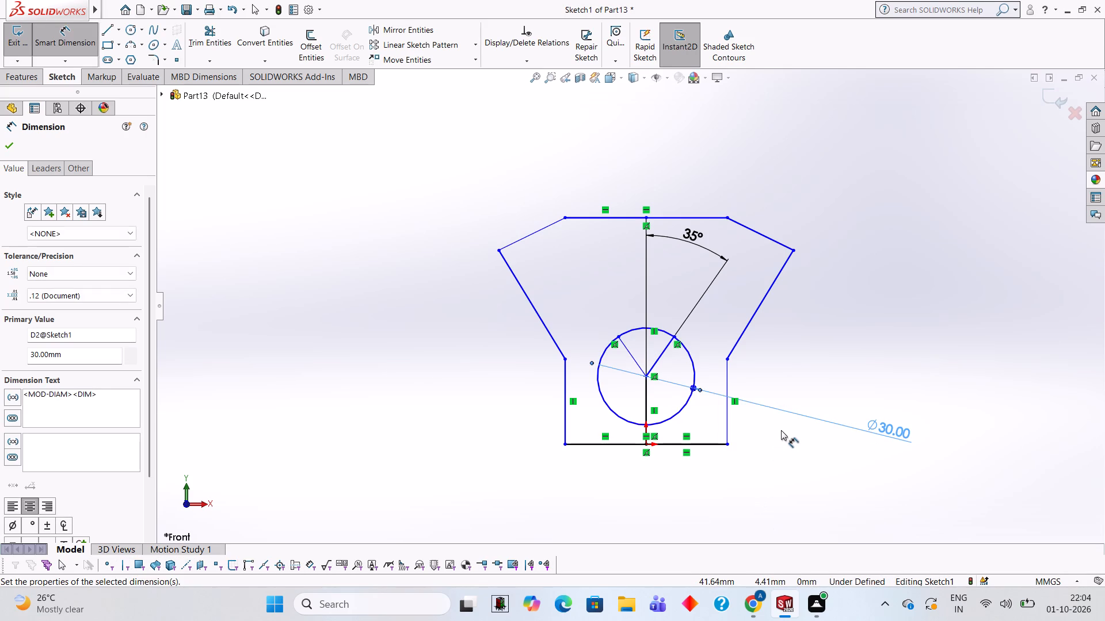
click(906, 323)
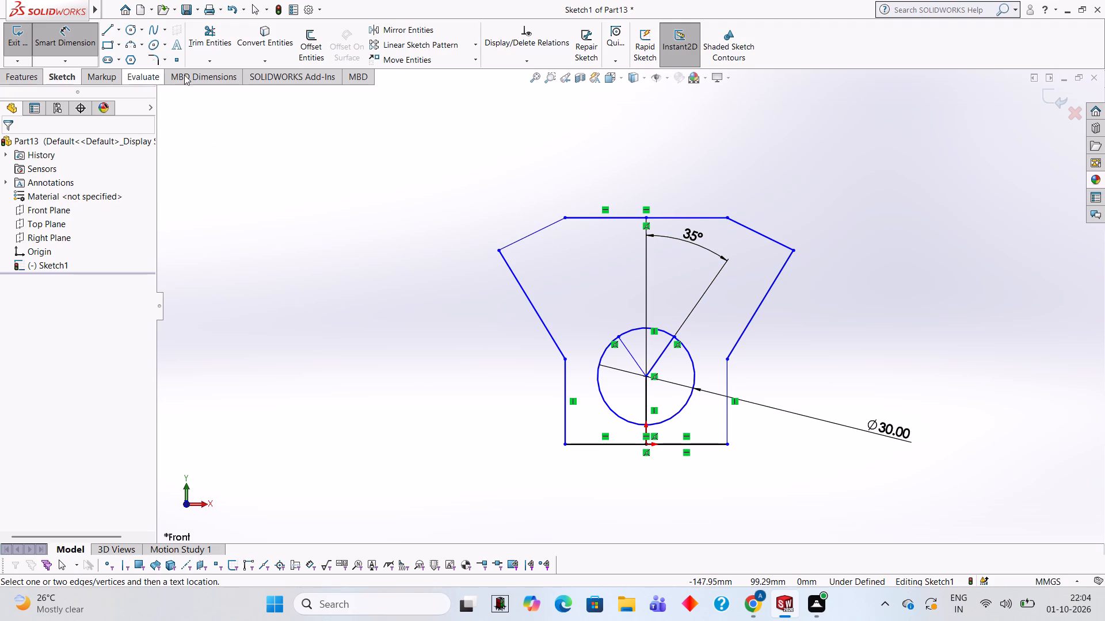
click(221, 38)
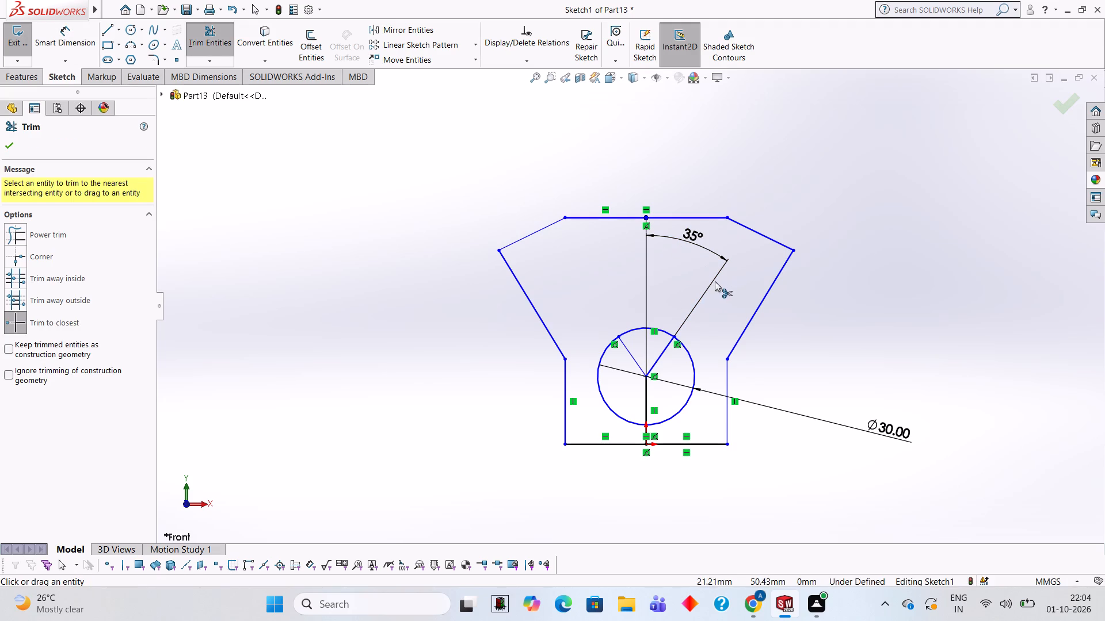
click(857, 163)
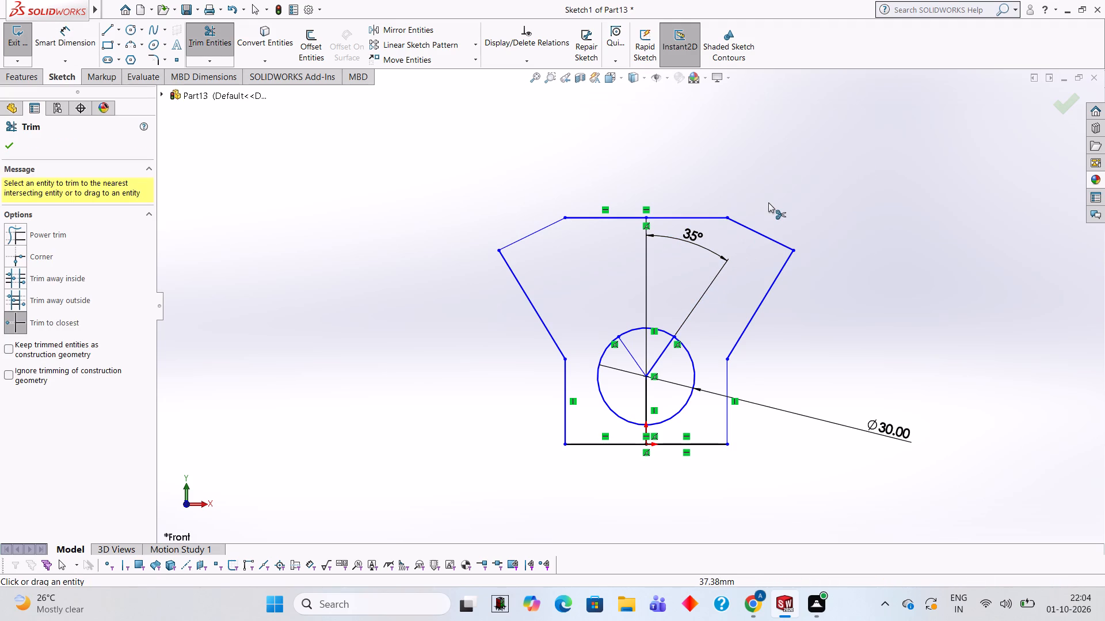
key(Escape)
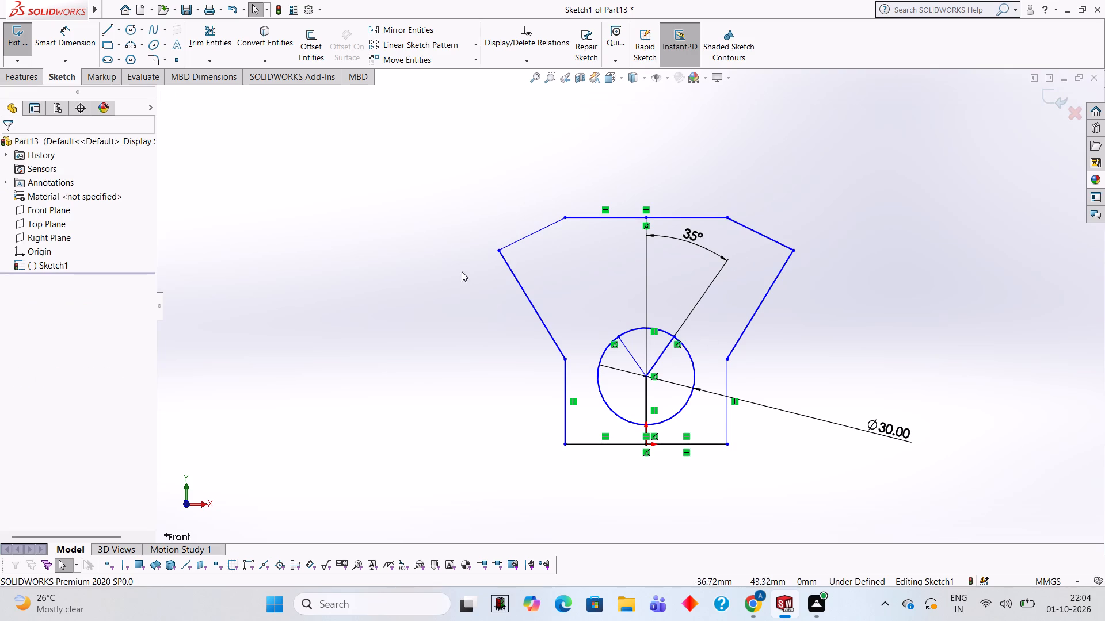
Delete the two short slanted arm lines remaining inside the circle.
click(692, 313)
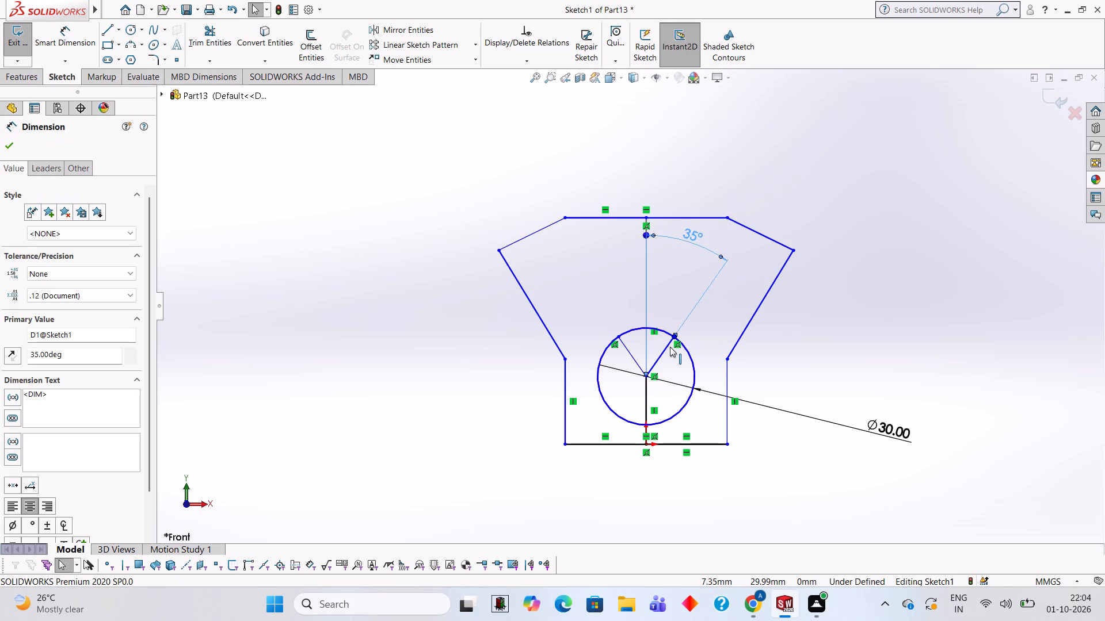
click(670, 347)
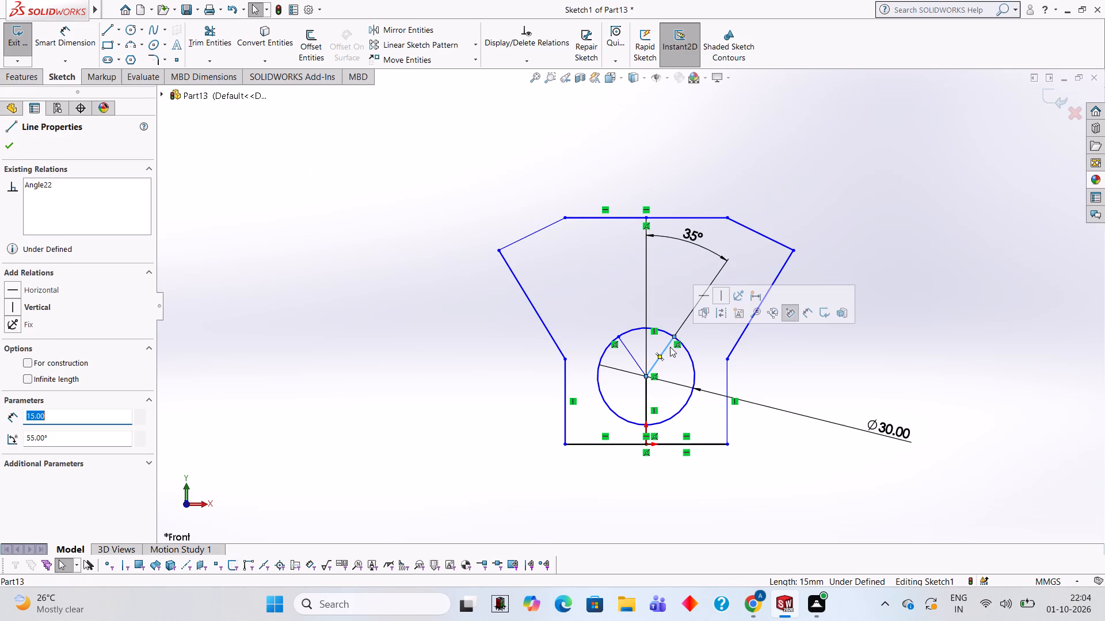
key(Delete)
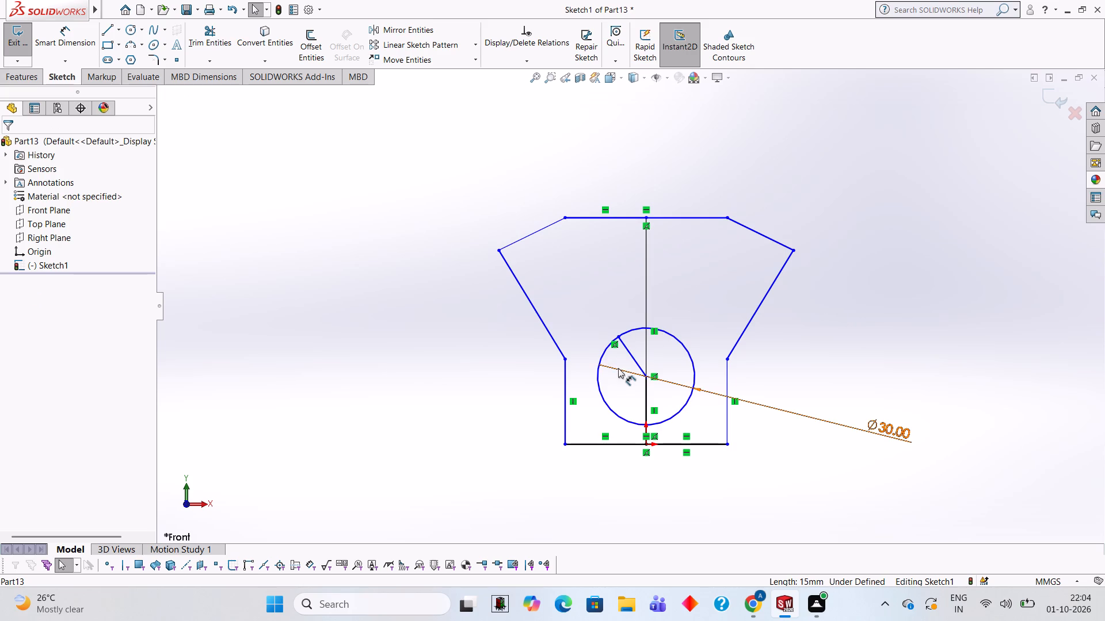
click(628, 347)
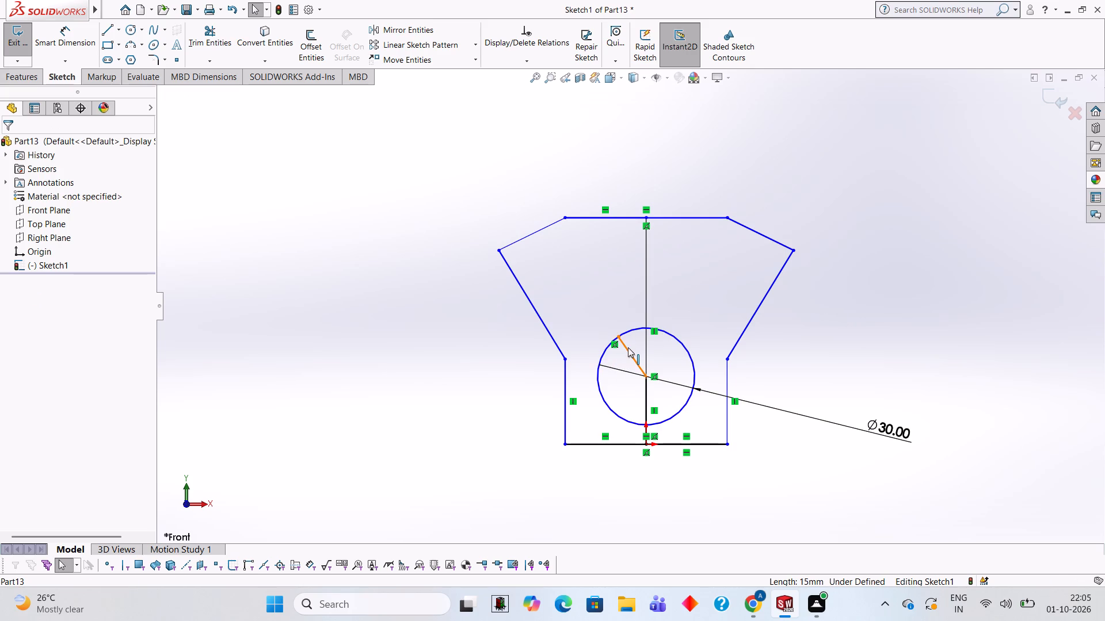
key(Delete)
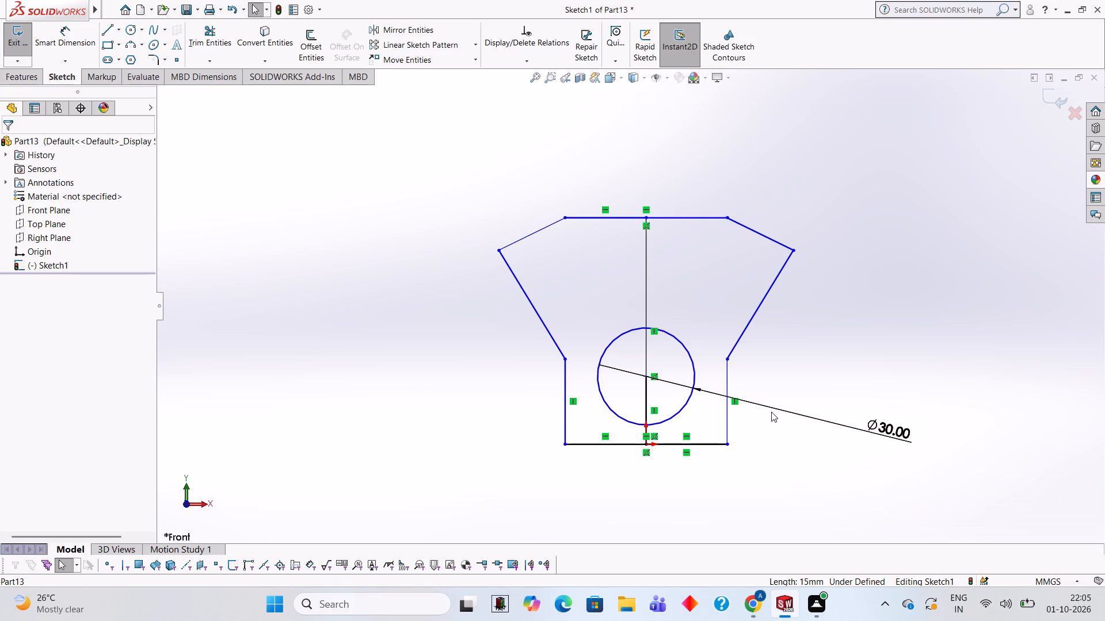
Trim away the whole central vertical line: the parts above, inside and below the circle.
click(217, 26)
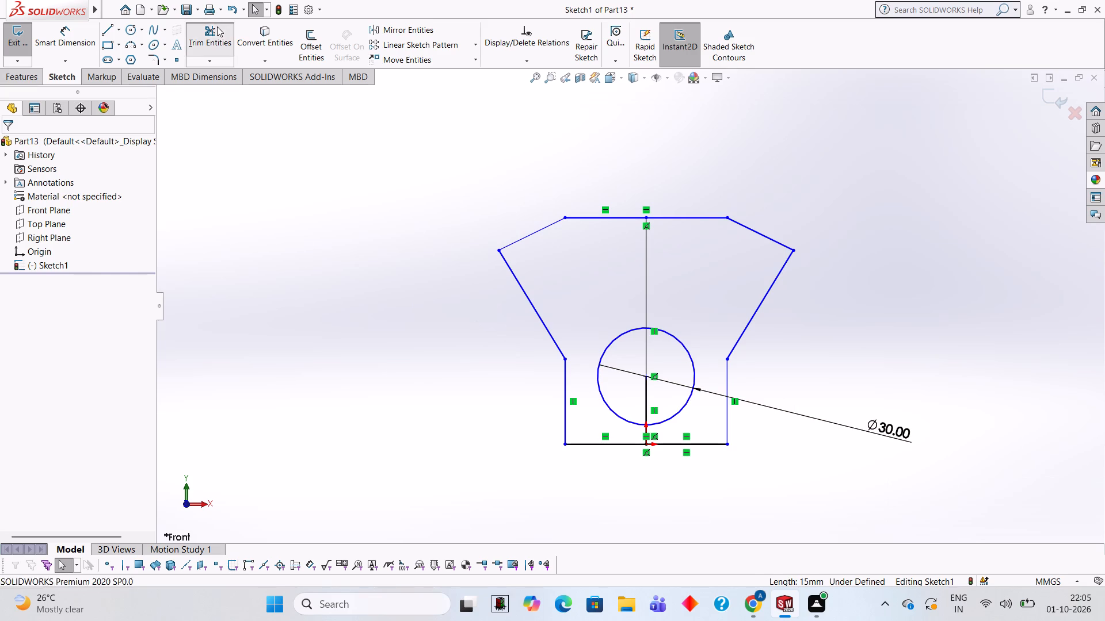
click(646, 289)
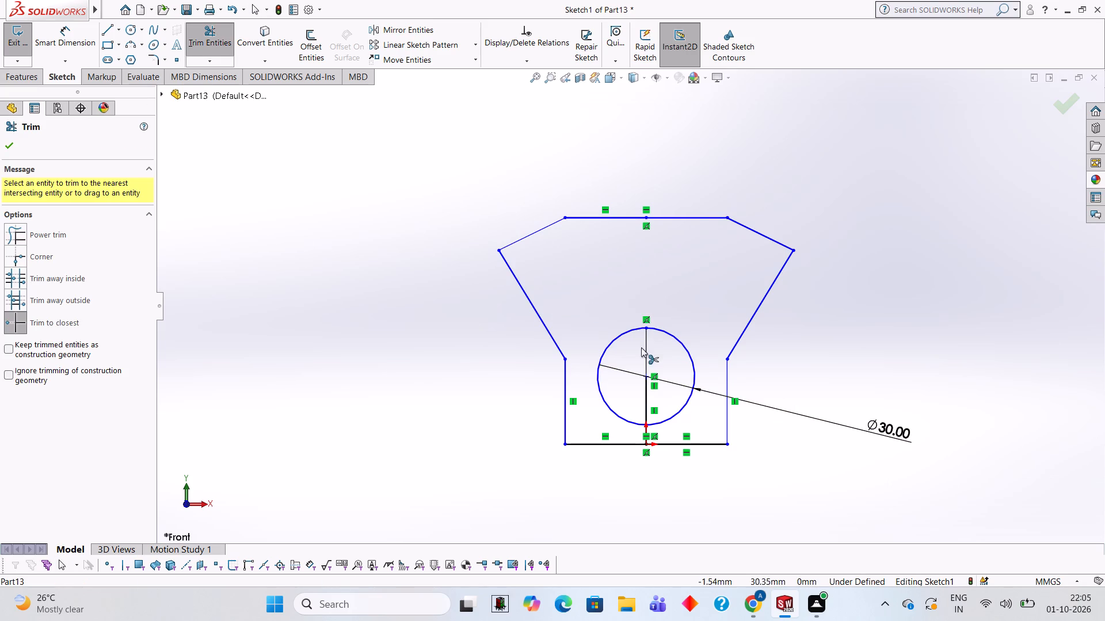
click(648, 352)
click(645, 390)
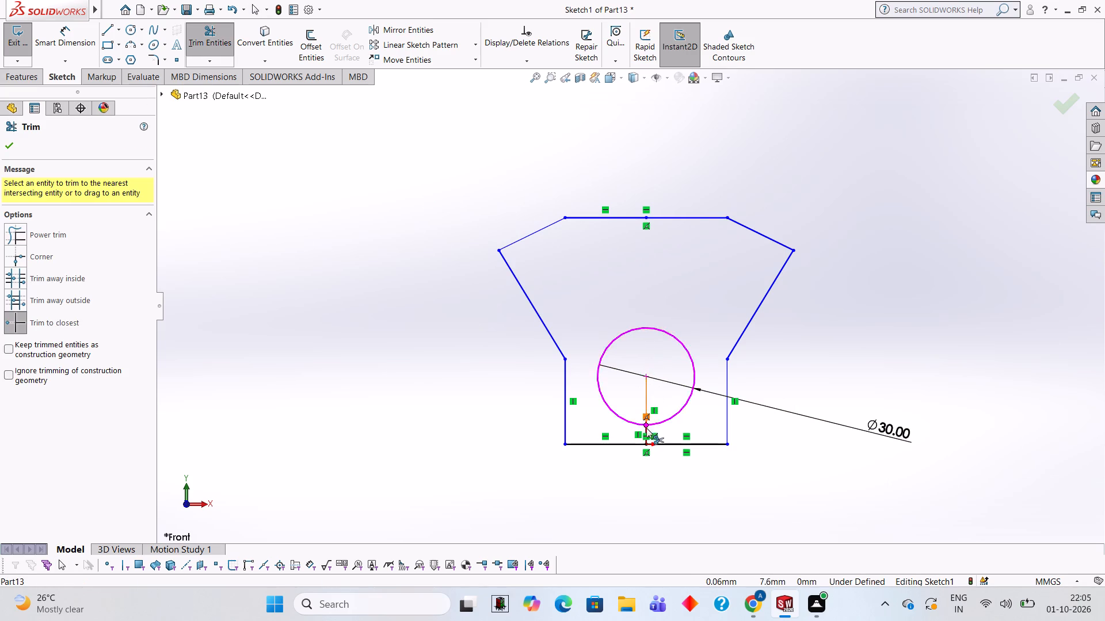
scroll(646, 423, down, 5)
click(635, 411)
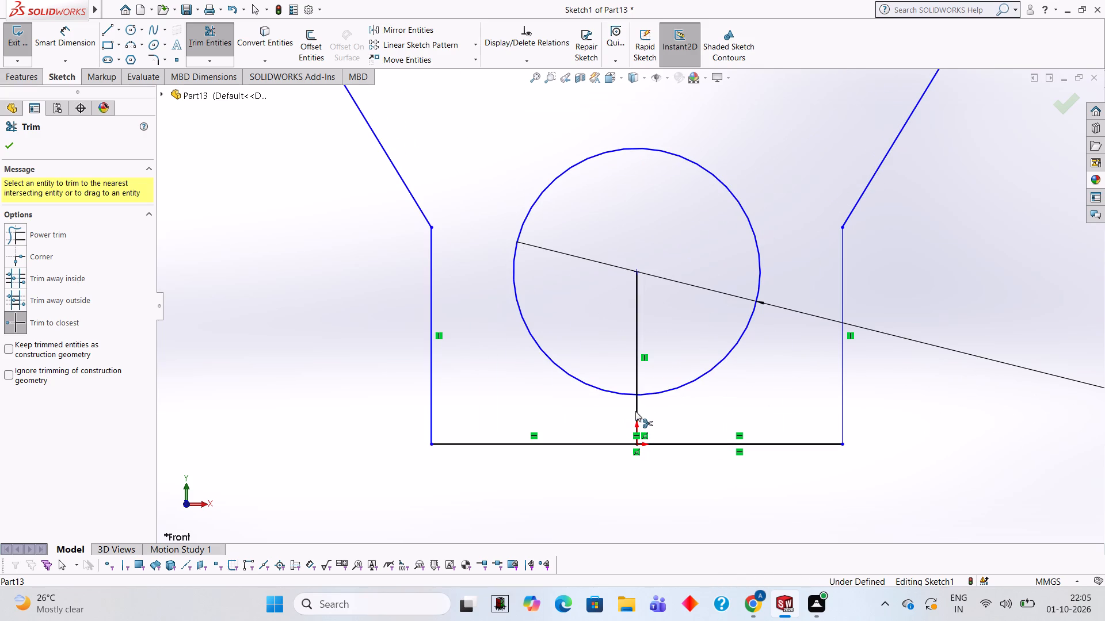
click(639, 346)
click(637, 412)
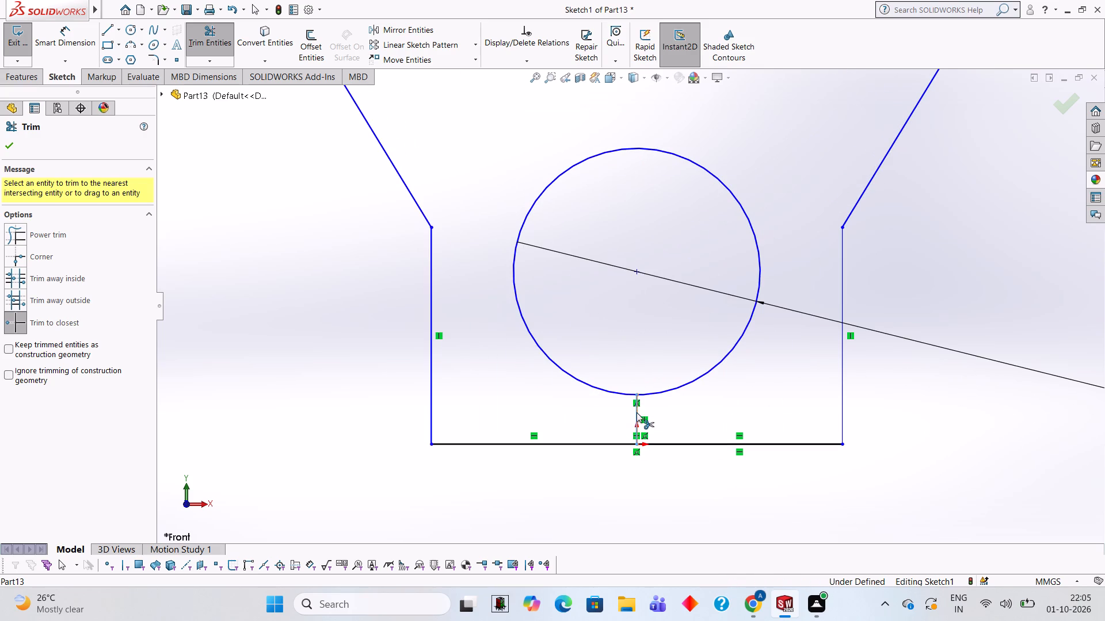
scroll(638, 402, up, 5)
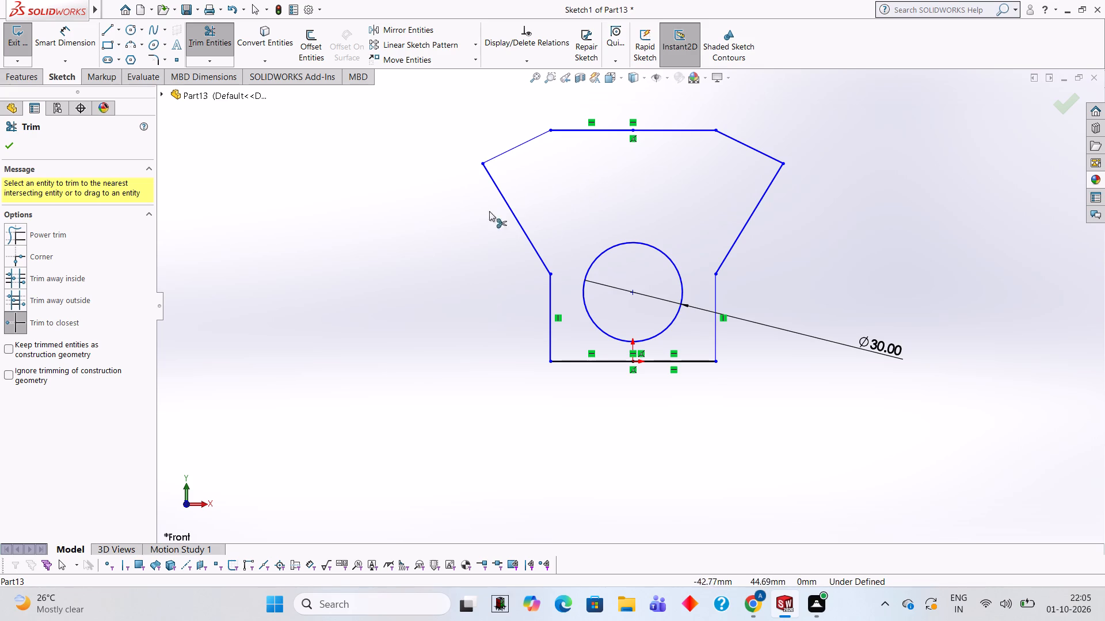
Extrude the profile region around the circle as a blind boss 110 mm deep, with the direction reversed.
click(21, 72)
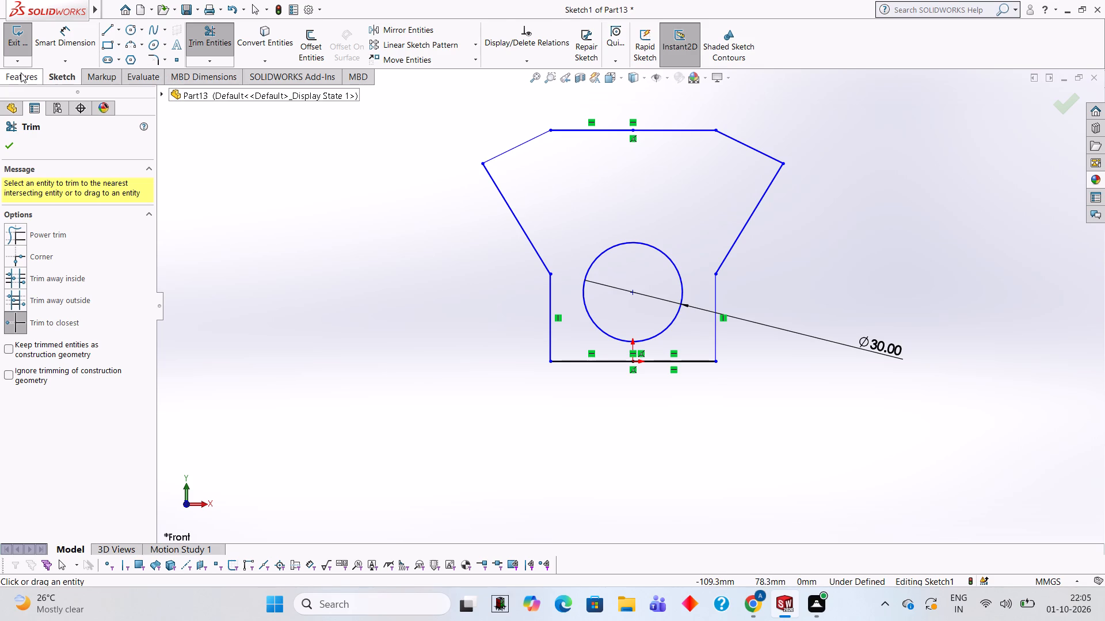
click(25, 50)
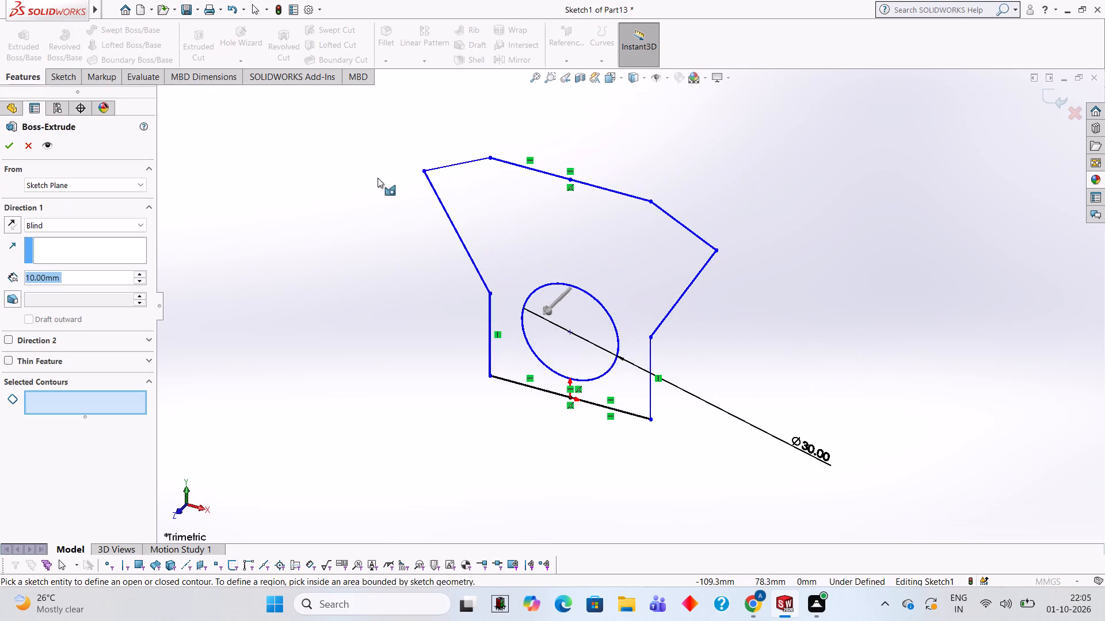
click(561, 211)
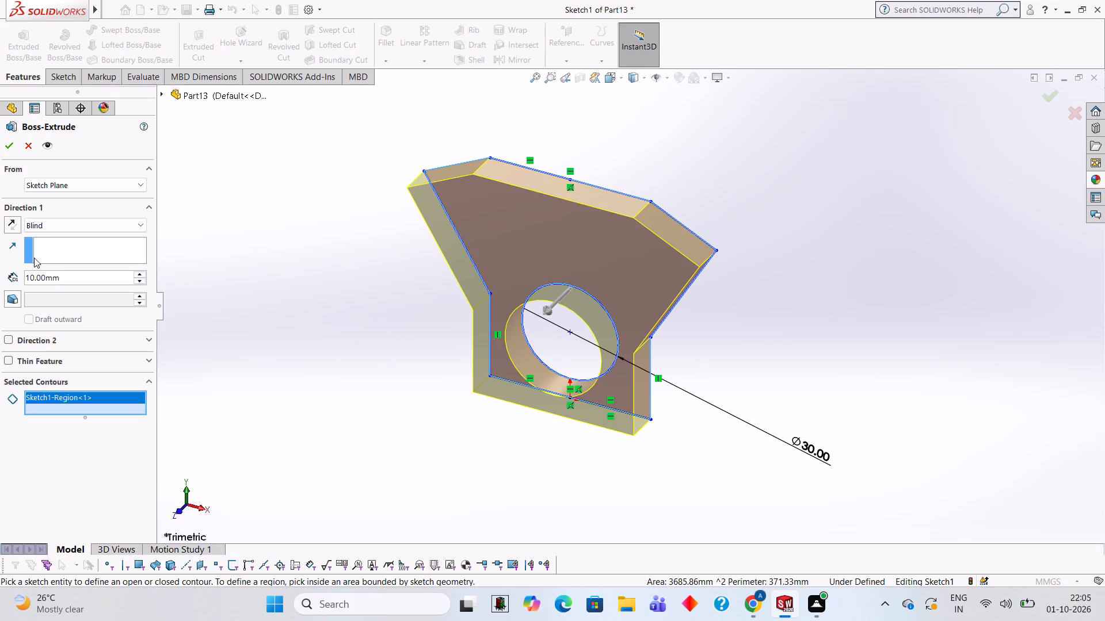
click(9, 232)
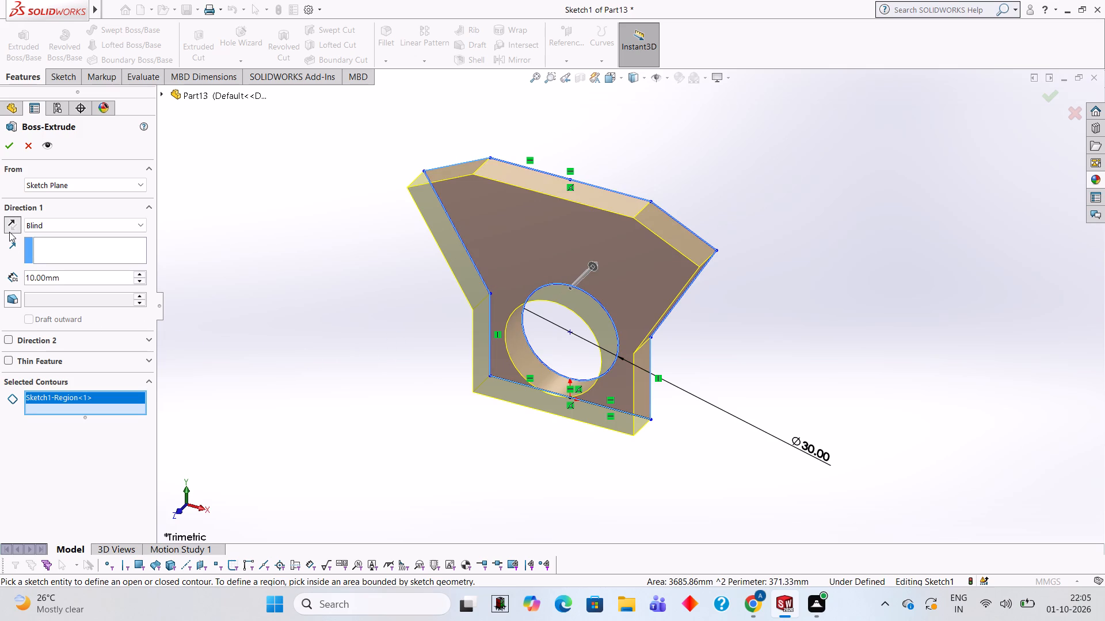
click(108, 280)
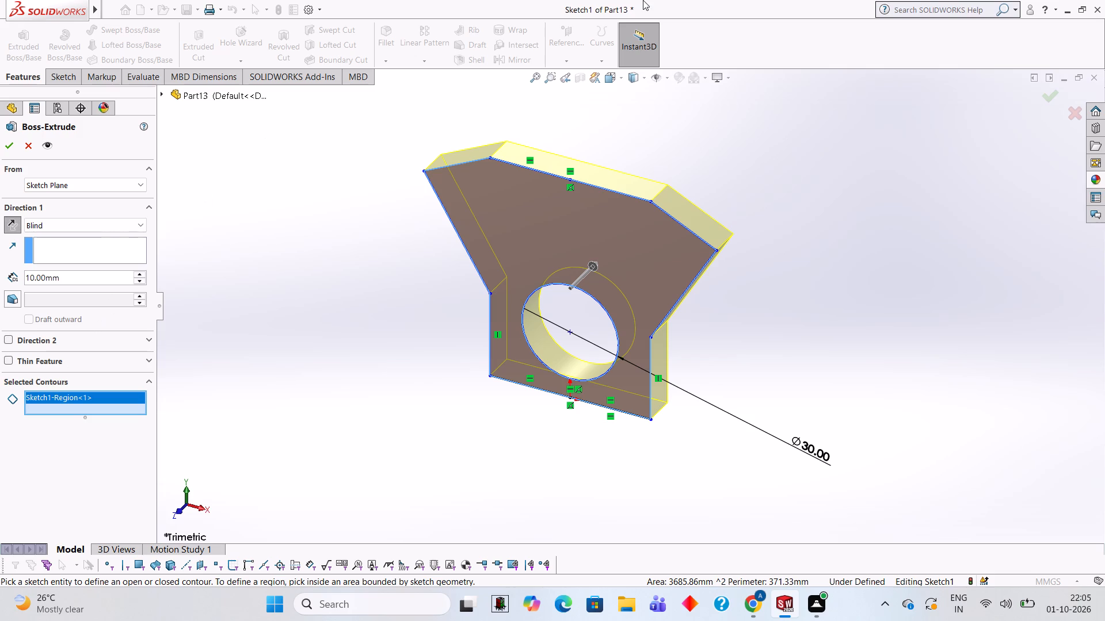
key(BackSpace)
key(BackSpace)
key(BackSpace)
key(BackSpace)
key(BackSpace)
key(BackSpace)
key(BackSpace)
key(BackSpace)
key(BackSpace)
key(BackSpace)
key(BackSpace)
key(BackSpace)
key(BackSpace)
key(BackSpace)
key(BackSpace)
key(BackSpace)
key(BackSpace)
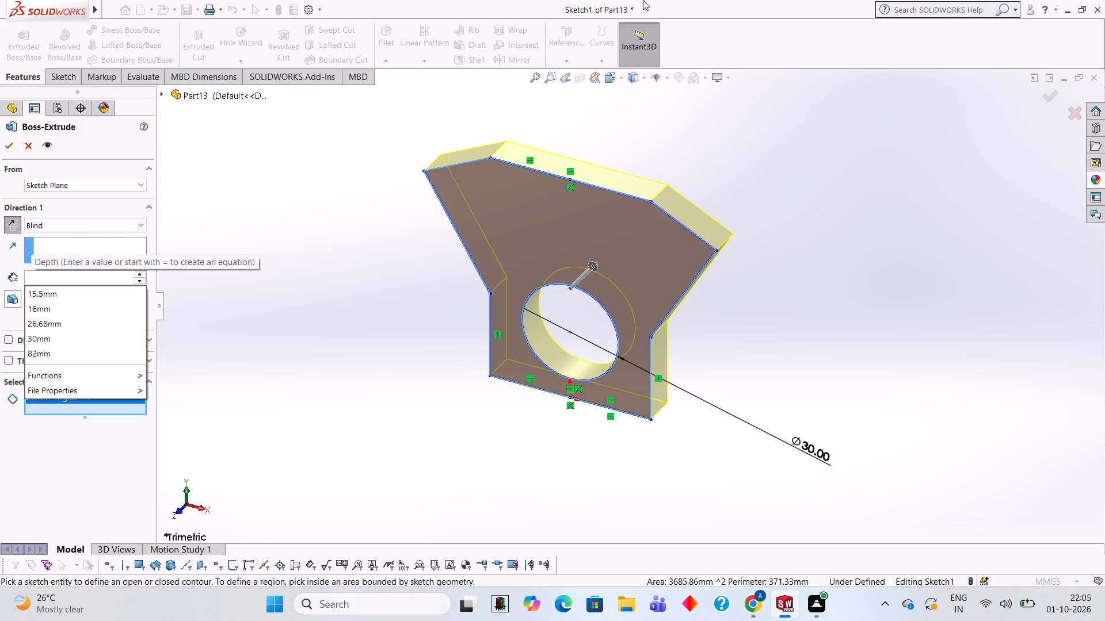
text(110)
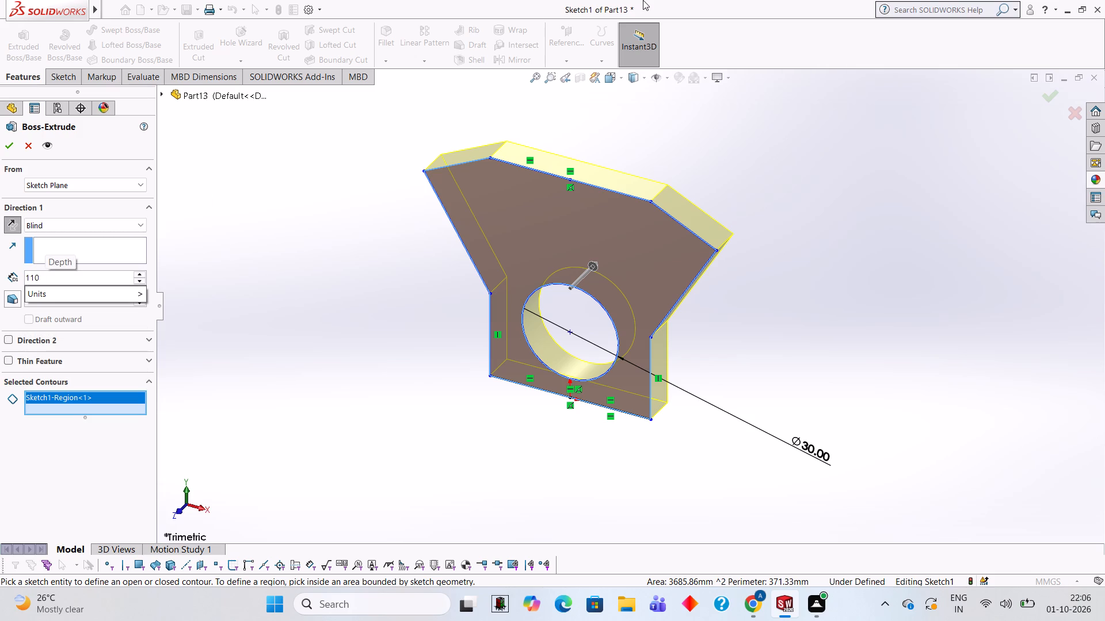
key(Return)
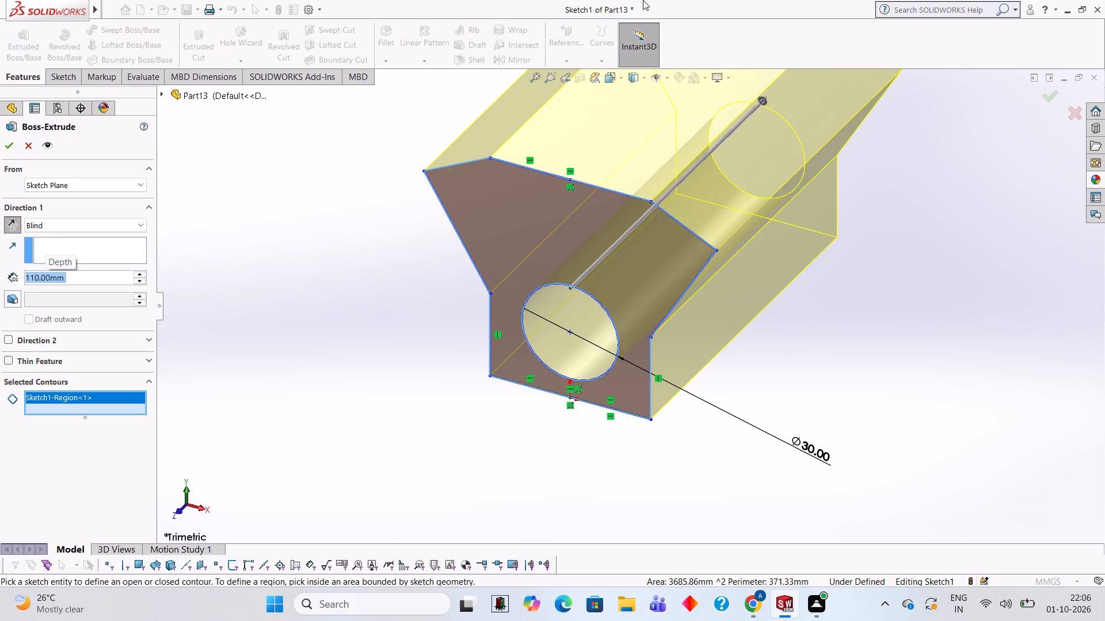
scroll(1083, 0, up, 2)
scroll(795, 198, up, 1)
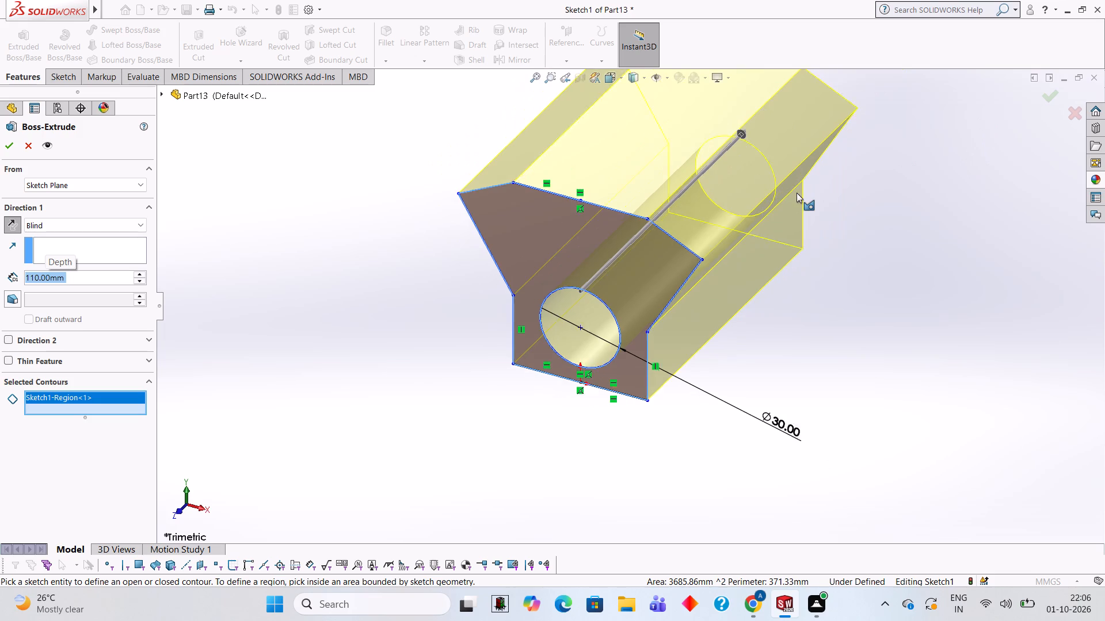
scroll(797, 193, up, 2)
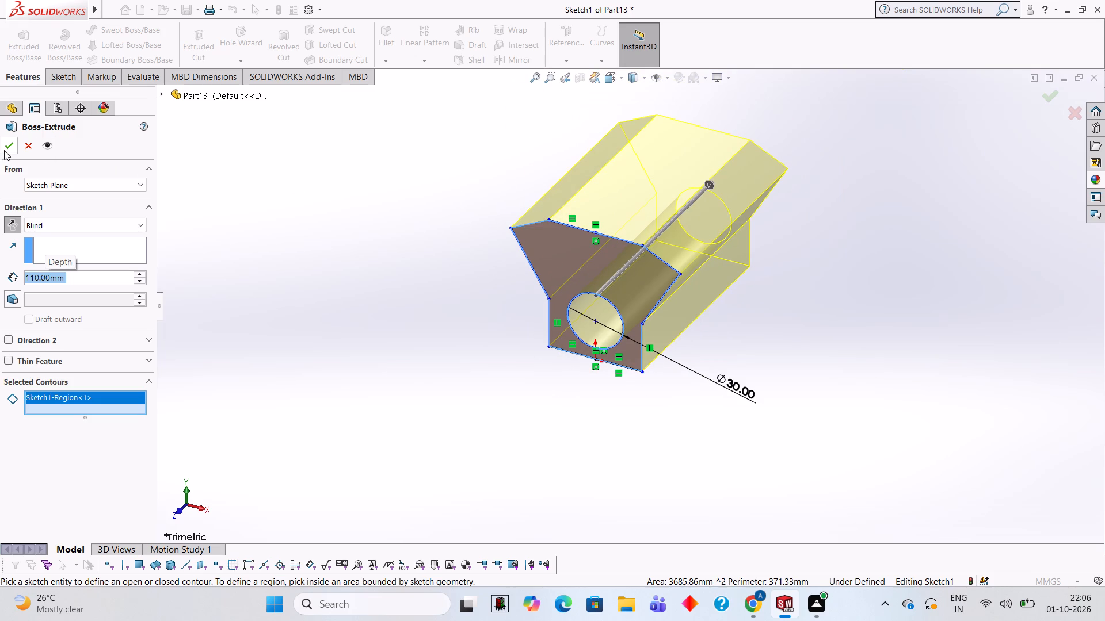
click(4, 150)
click(318, 287)
Start a sketch on the body's sloped upper face on the positive X side and view it face-on.
middle_drag(406, 318, 440, 260)
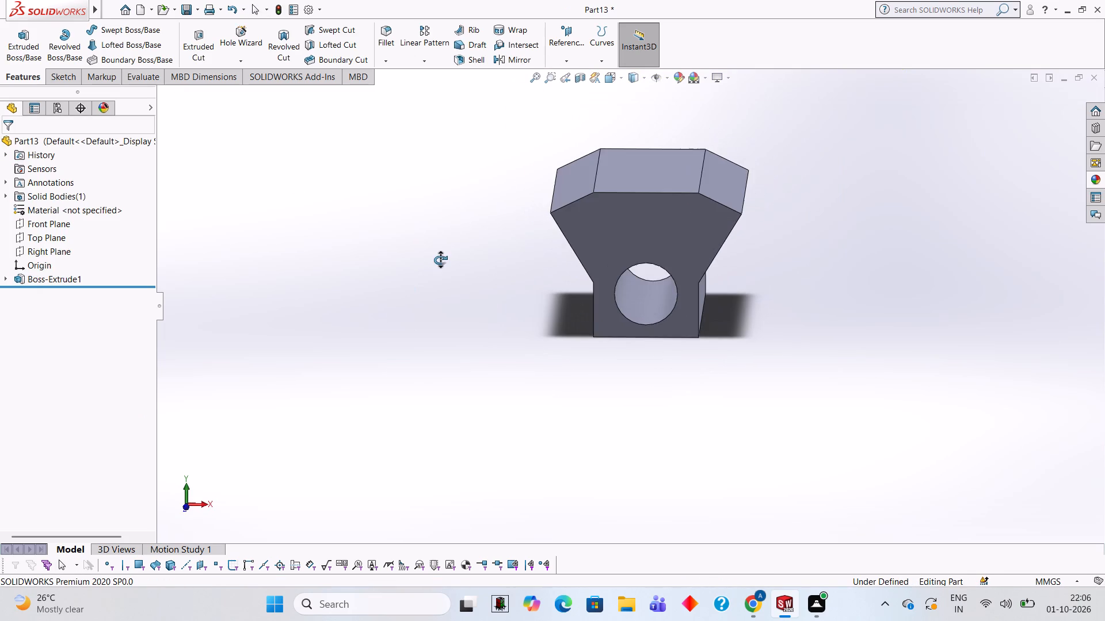
middle_drag(440, 260, 440, 260)
middle_drag(440, 260, 411, 272)
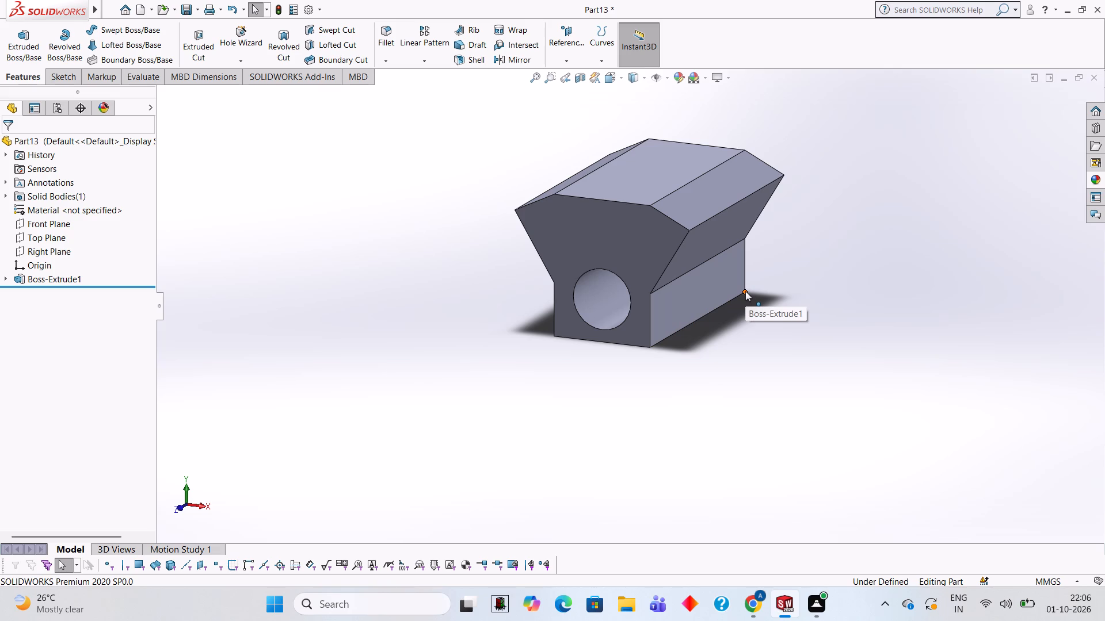
middle_drag(767, 301, 753, 286)
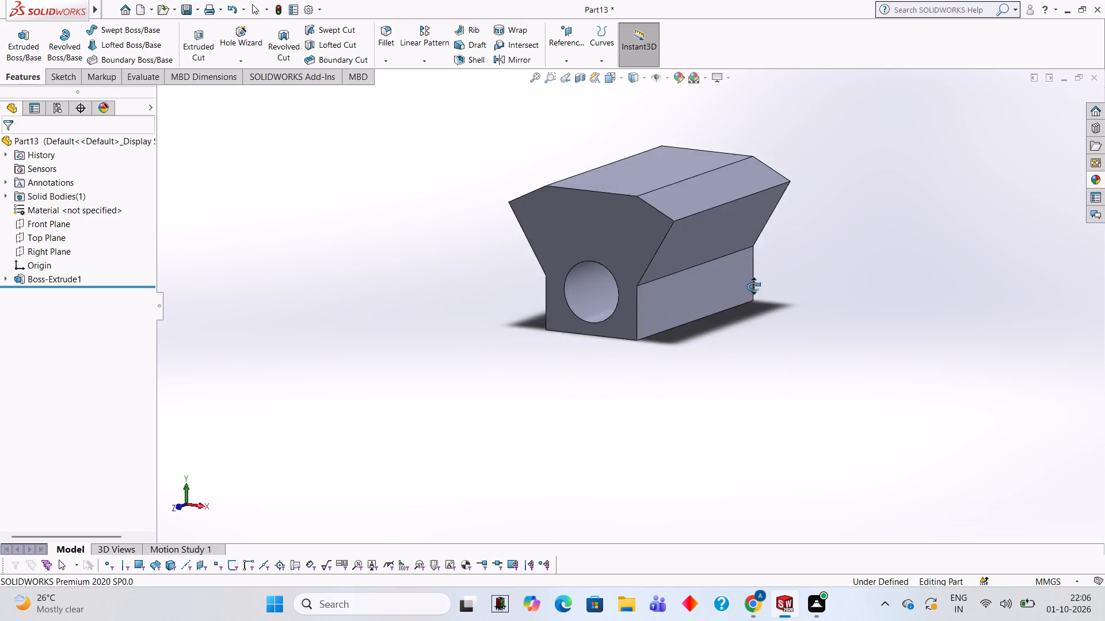
middle_drag(753, 286, 752, 313)
scroll(752, 313, down, 1)
scroll(712, 249, up, 2)
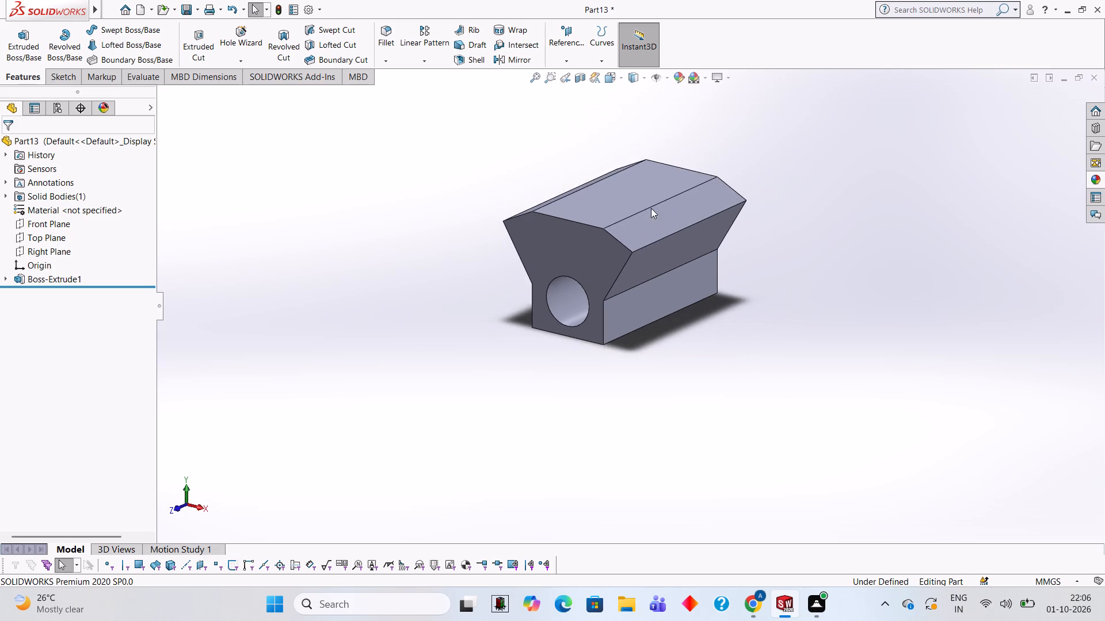
scroll(649, 202, up, 1)
scroll(649, 201, down, 3)
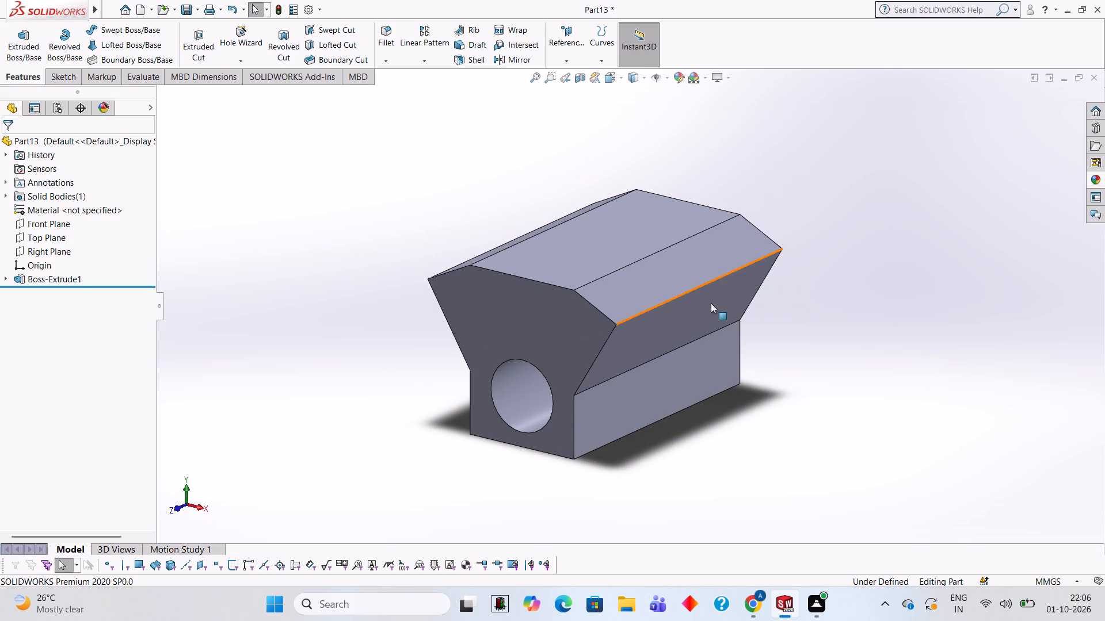
click(680, 271)
click(733, 245)
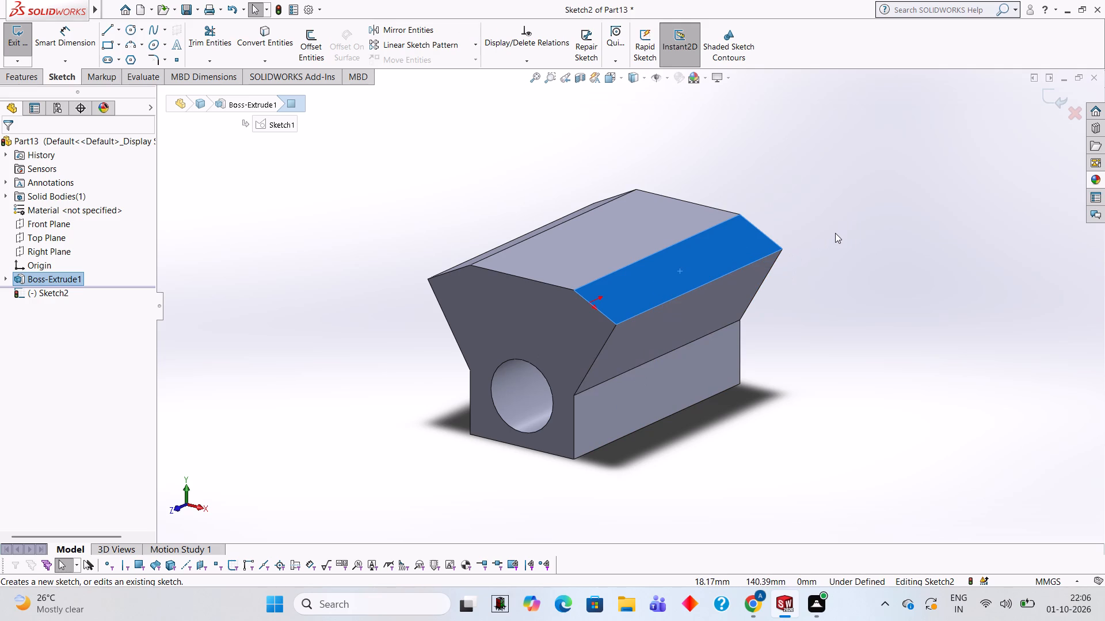
key(ctrl+8)
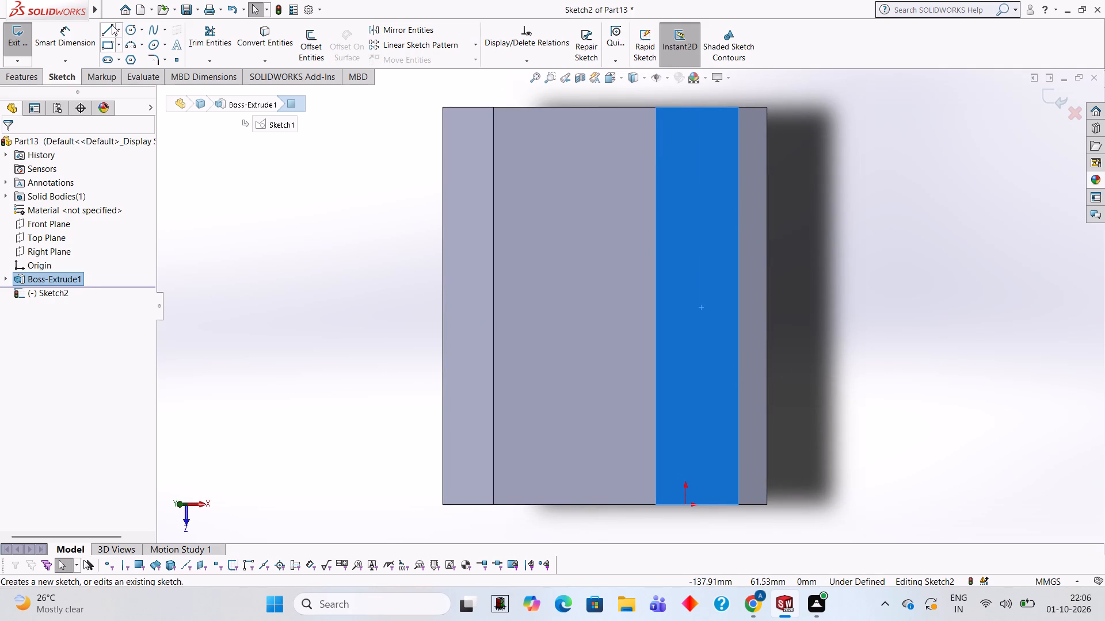
Sketch a 110 mm line lengthwise down the middle of the sloped face, from the origin-end edge to the opposite end edge.
click(109, 25)
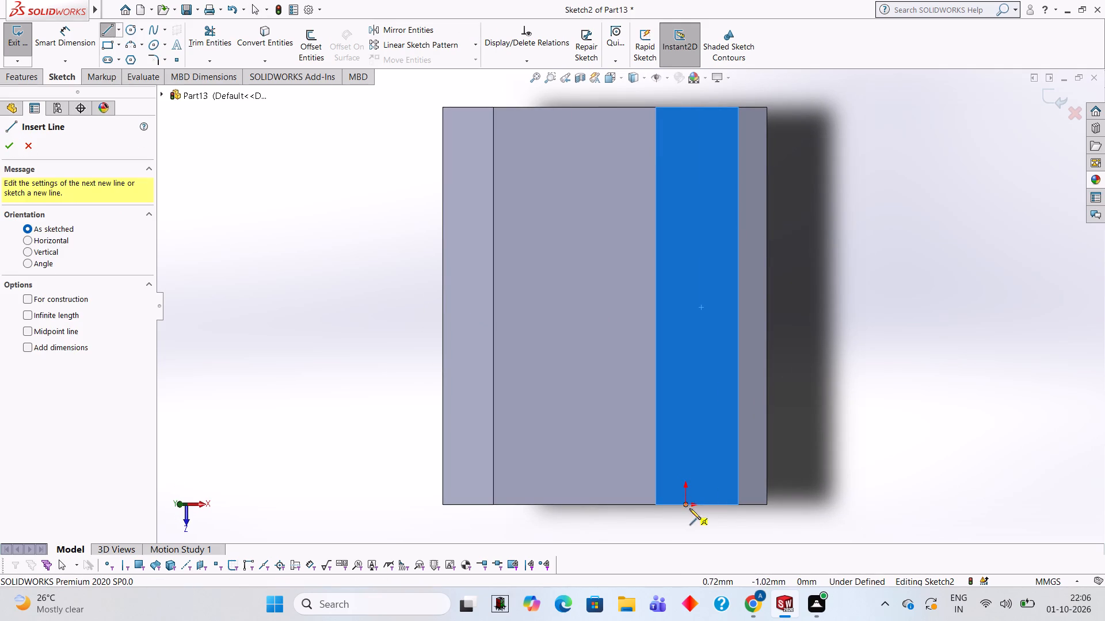
click(697, 505)
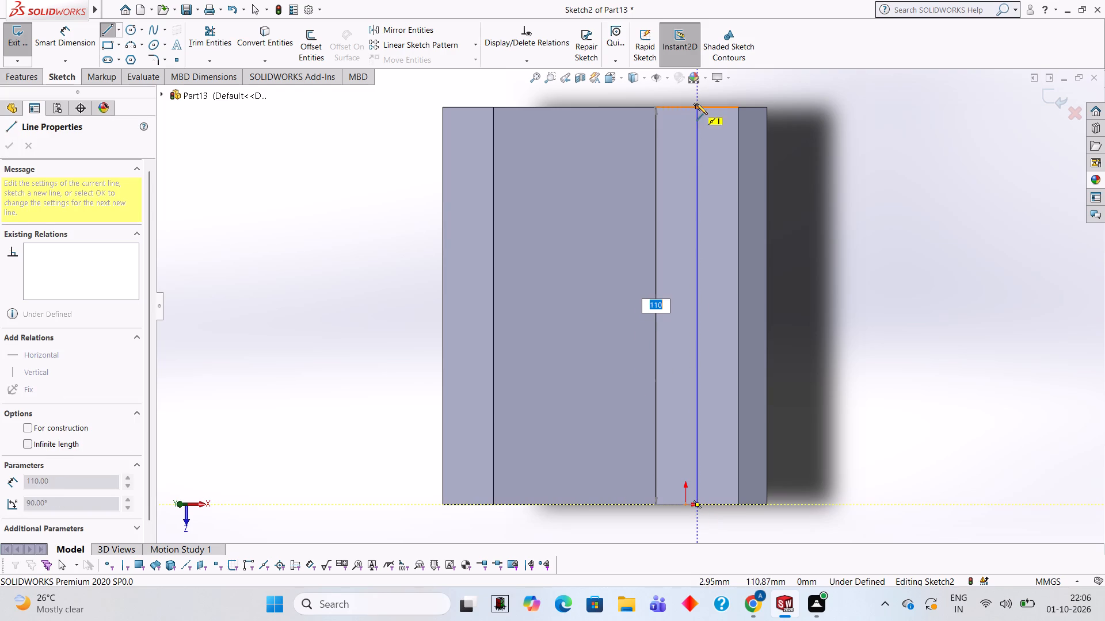
click(697, 110)
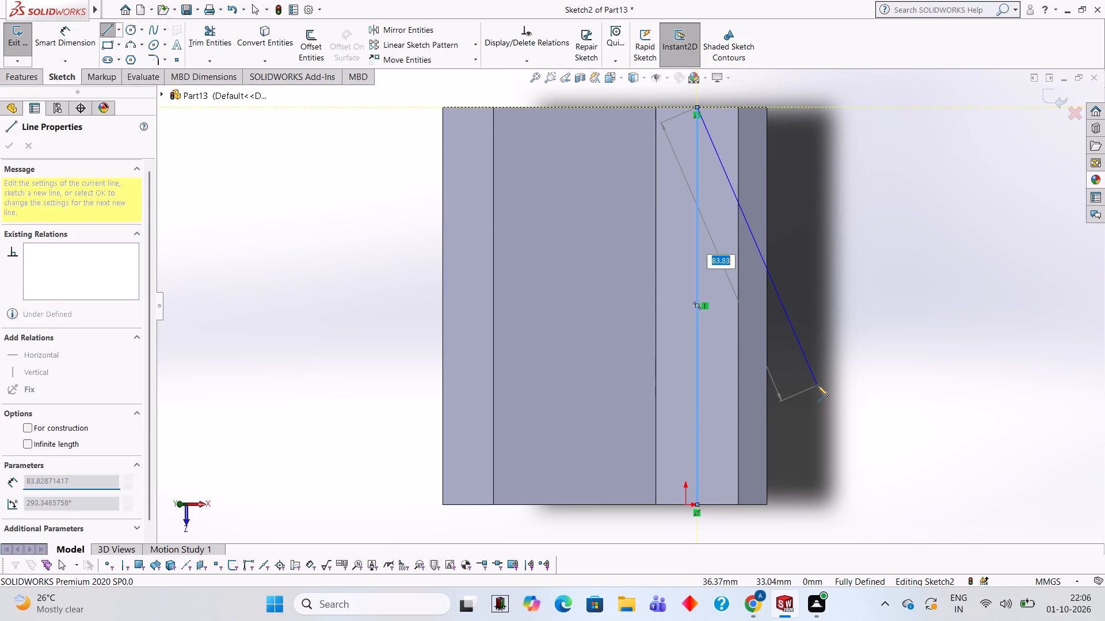
key(Escape)
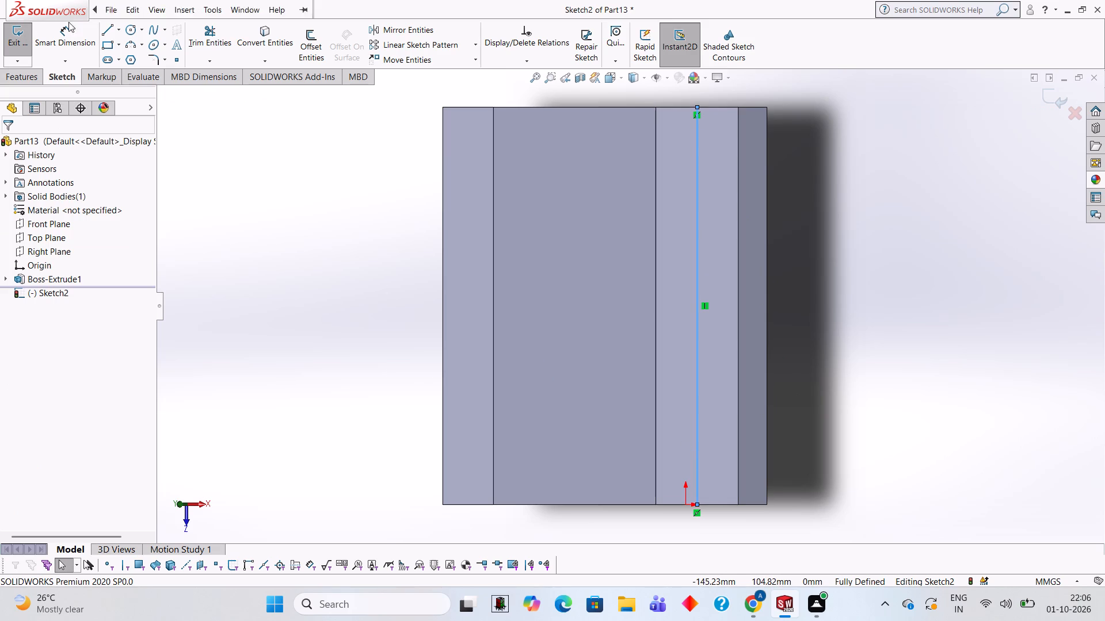
Sketch a 95.5 mm line along the face's positive X edge from the end opposite the origin, continuing square across to the lengthwise middle line.
click(107, 34)
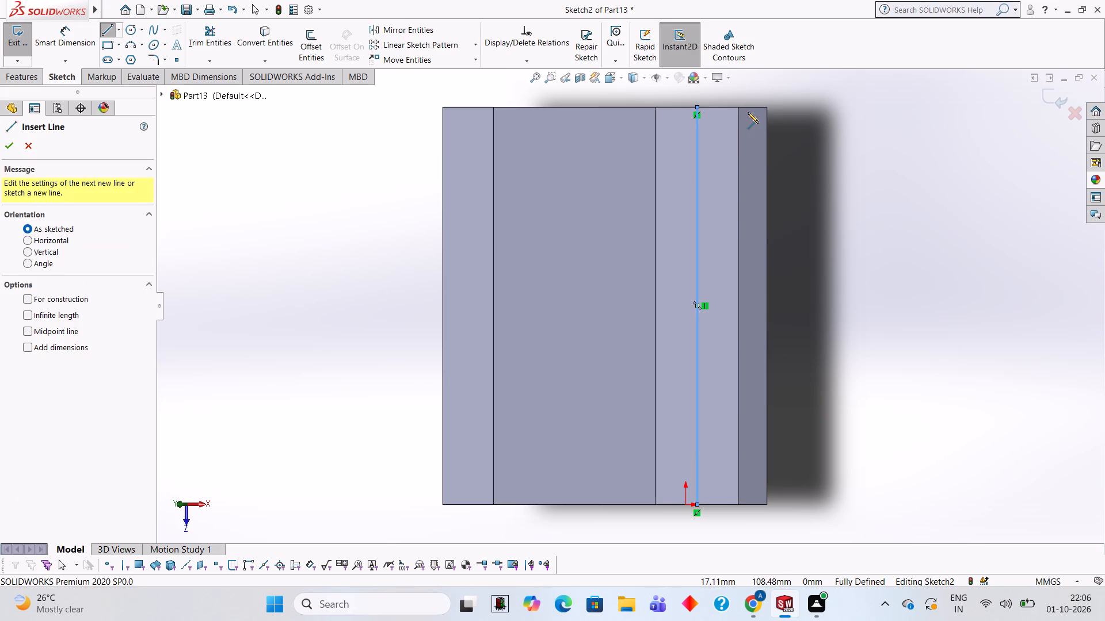
click(737, 106)
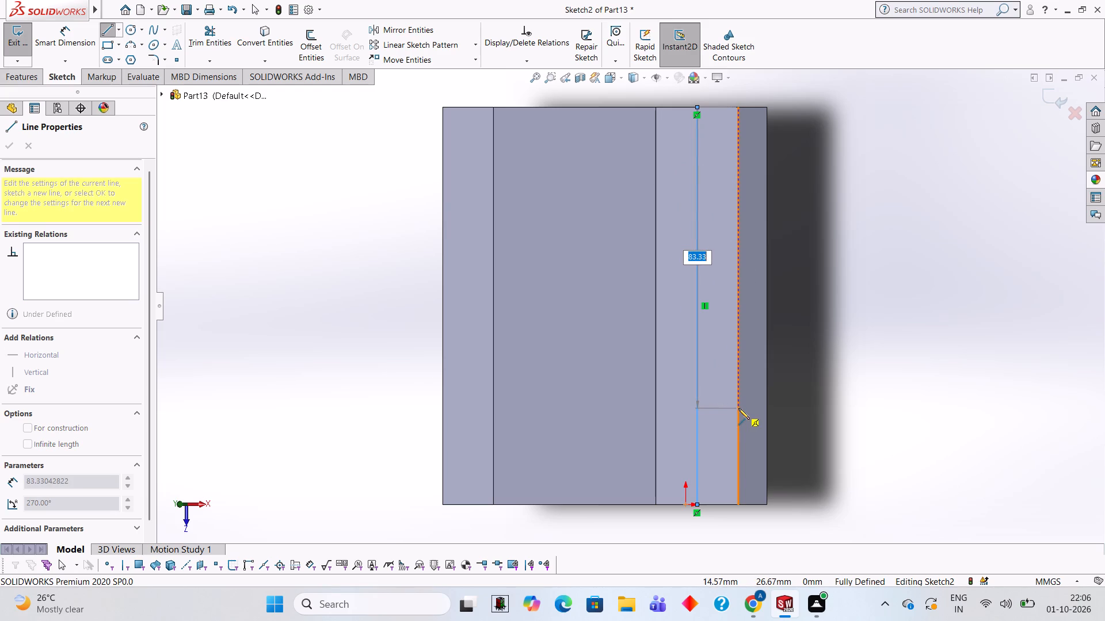
text(95.5)
key(Return)
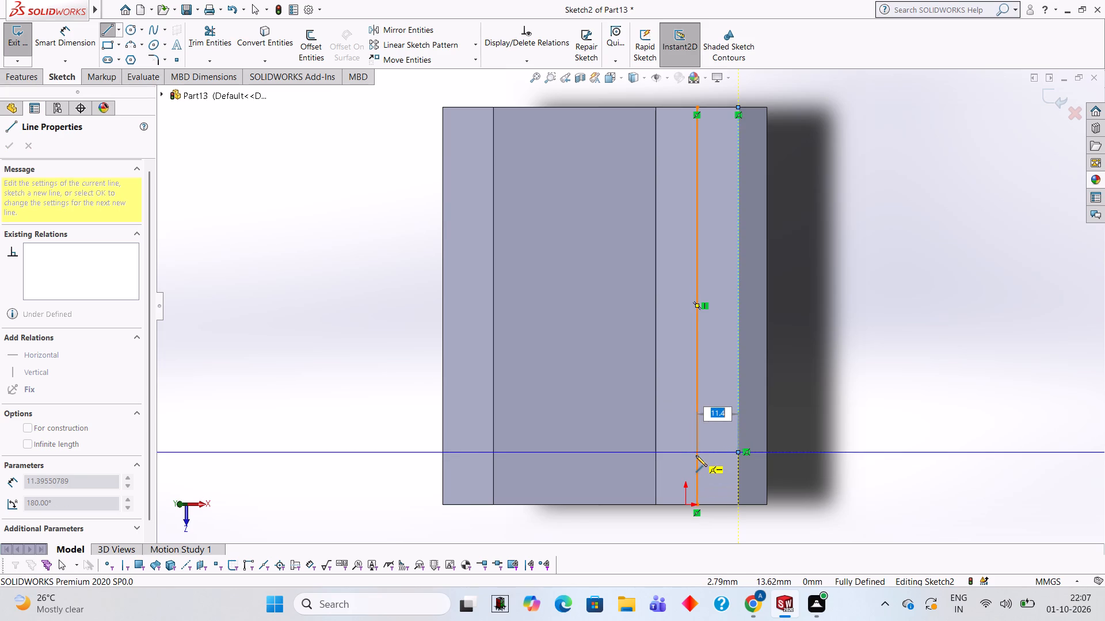
click(696, 454)
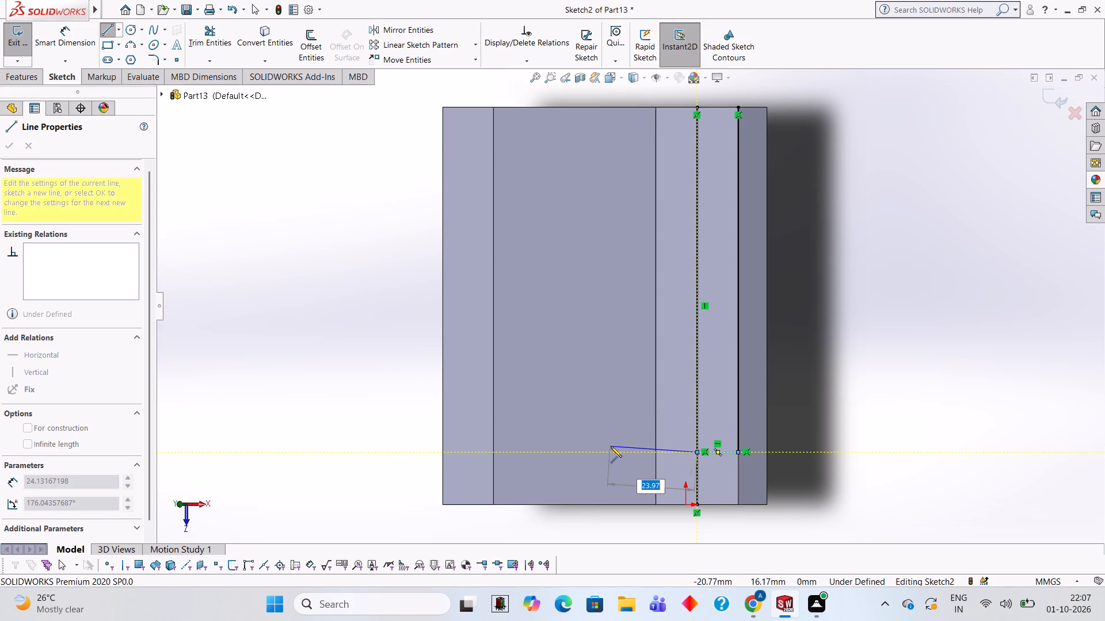
key(Escape)
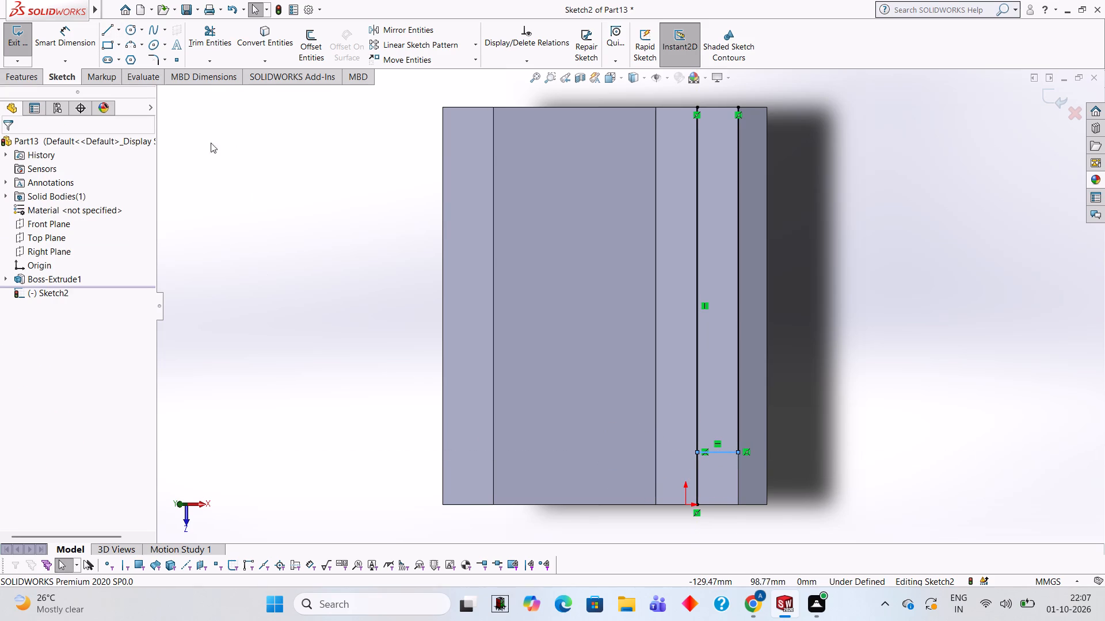
Sketch a 67.5 mm line from the same corner along the positive X edge, continuing square across to the middle line.
click(111, 32)
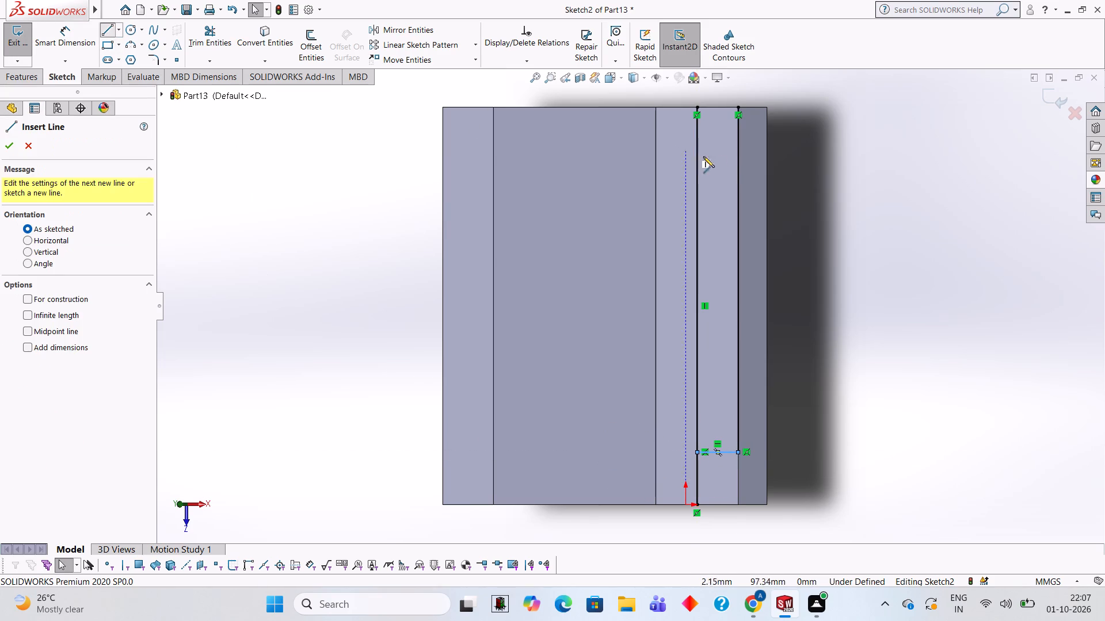
click(738, 106)
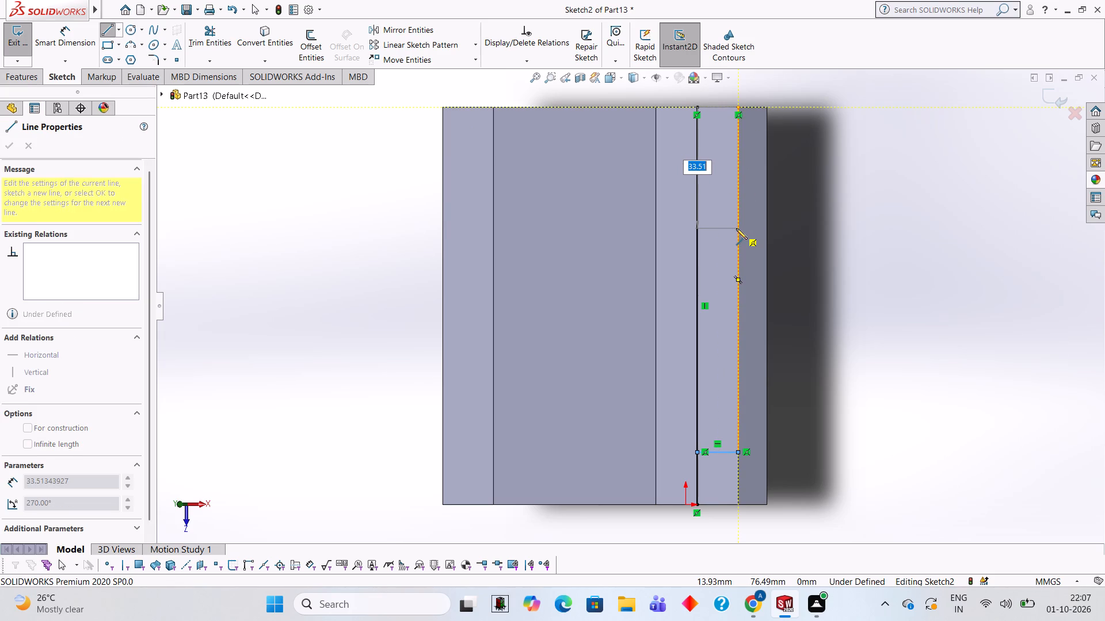
text(67.5)
key(Return)
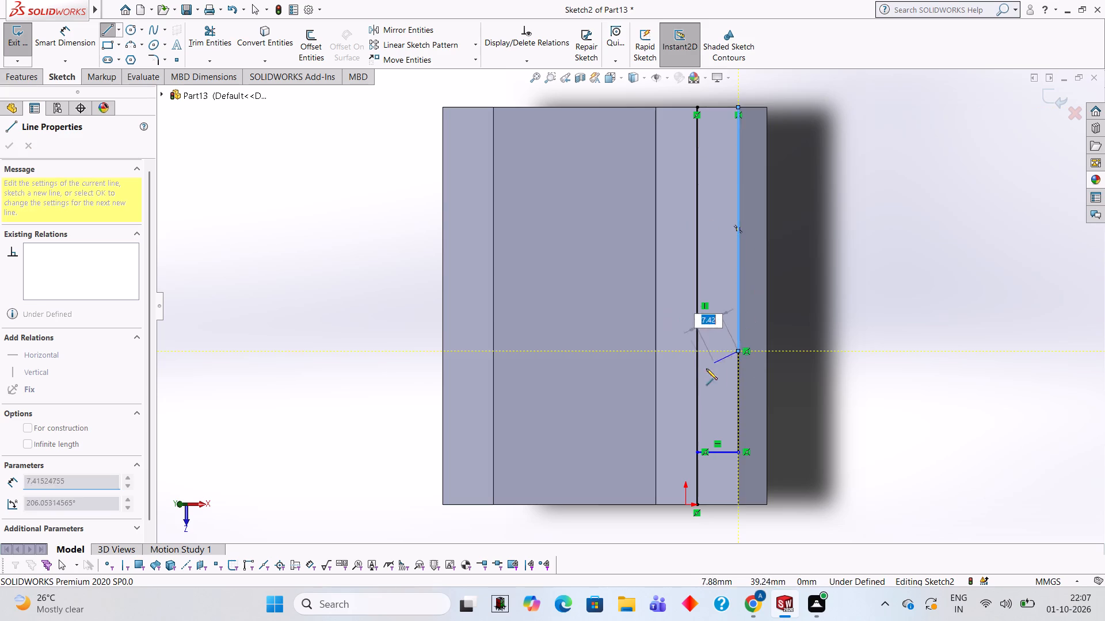
click(696, 348)
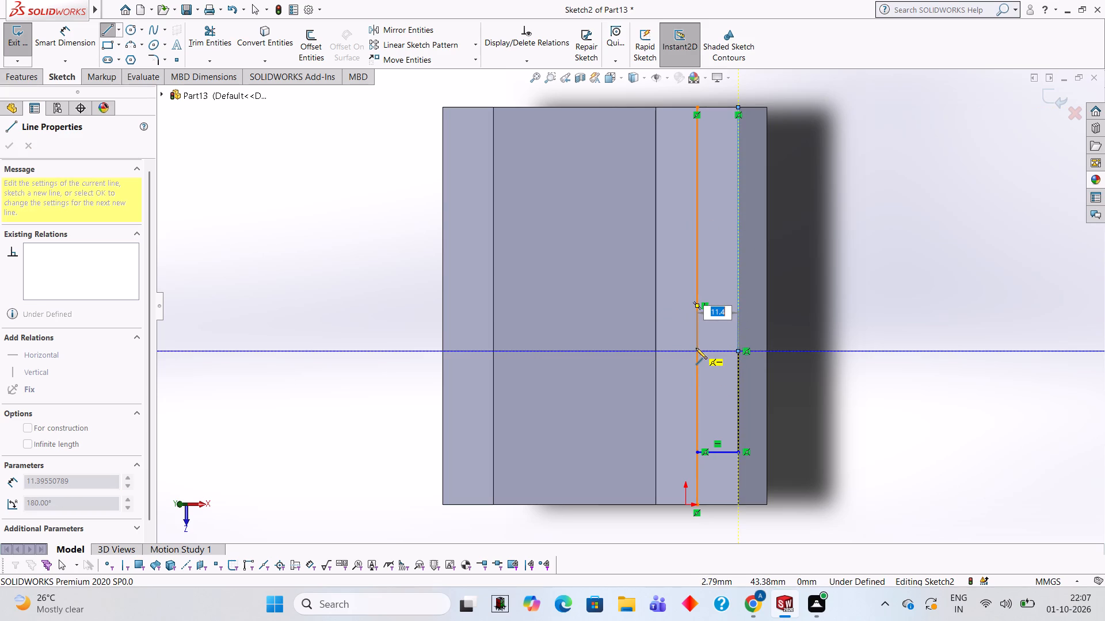
key(Escape)
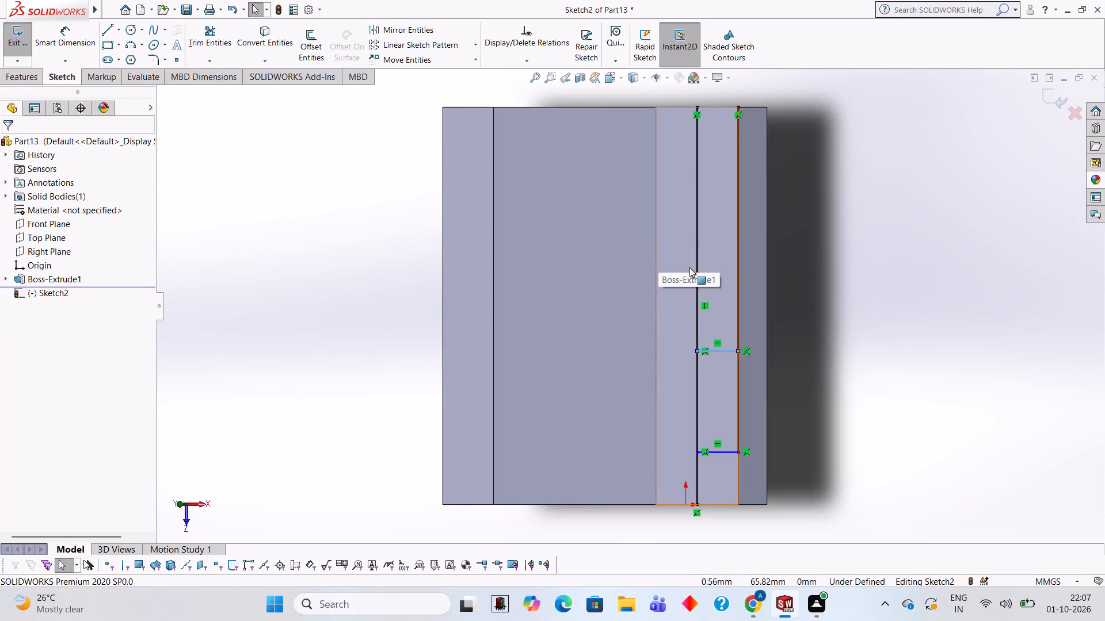
Sketch a 42.5 mm line from the same corner along the positive X edge, continuing square across to the middle line.
click(110, 30)
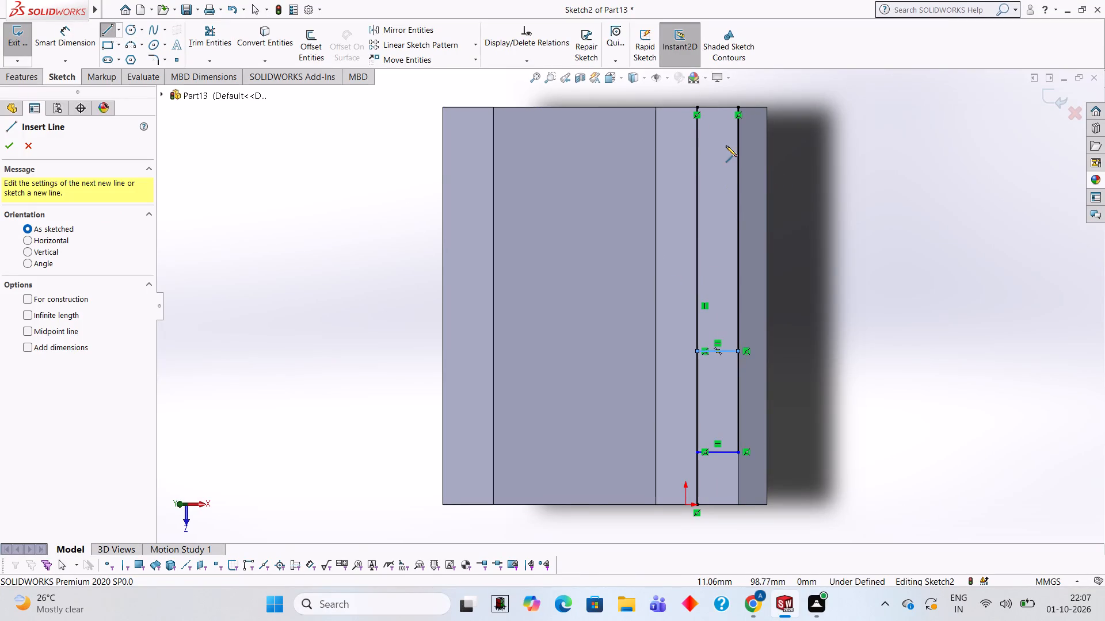
click(737, 109)
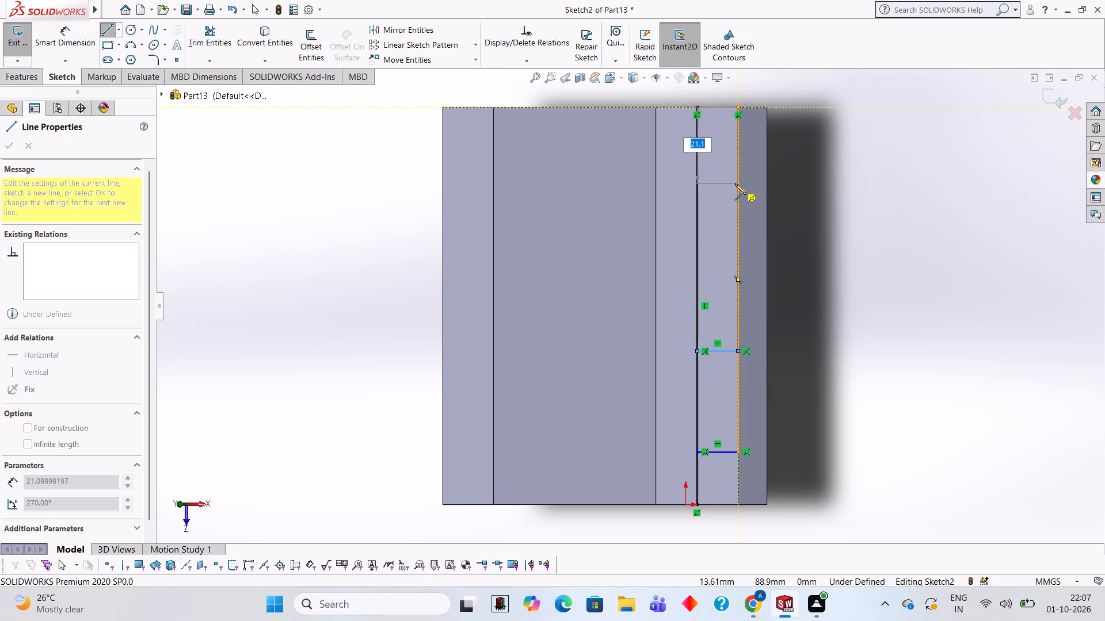
text(42.5)
key(Return)
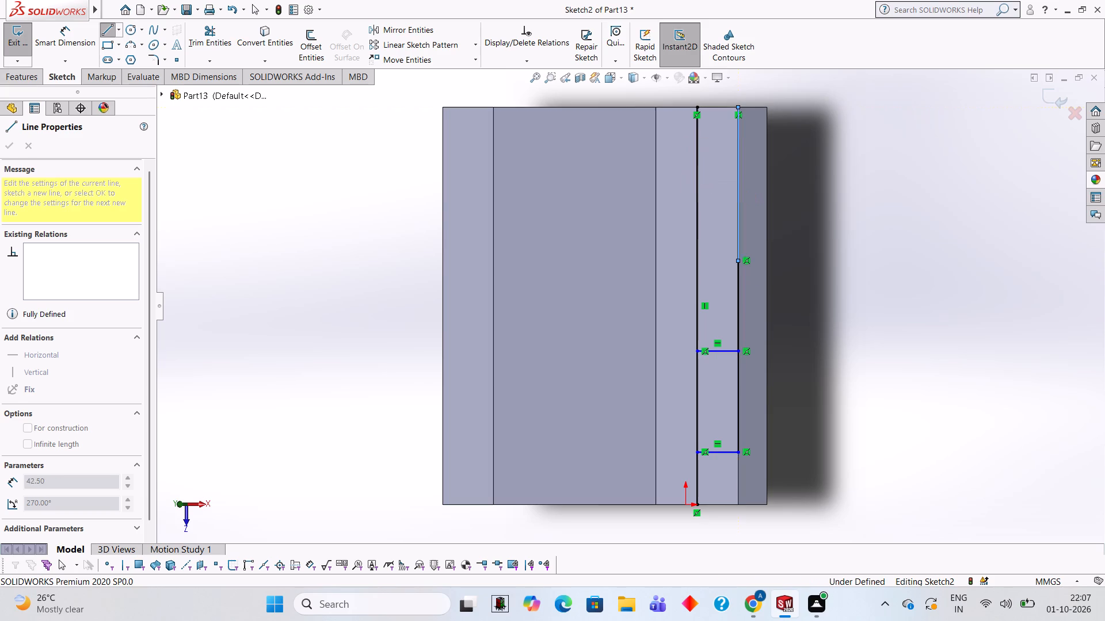
click(697, 260)
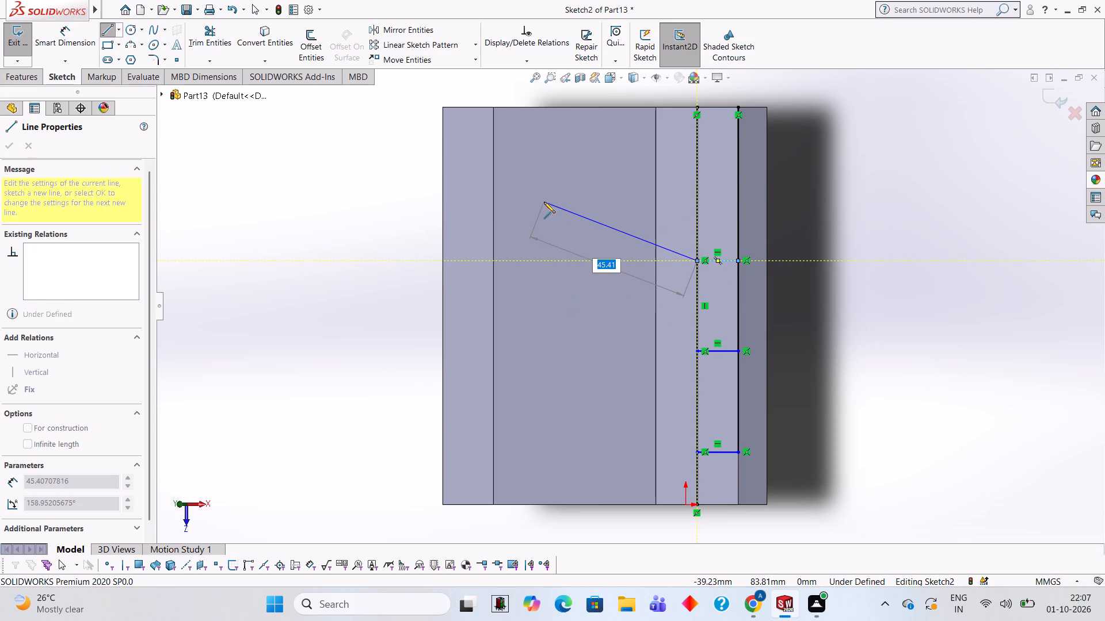
key(Escape)
key(Escape)
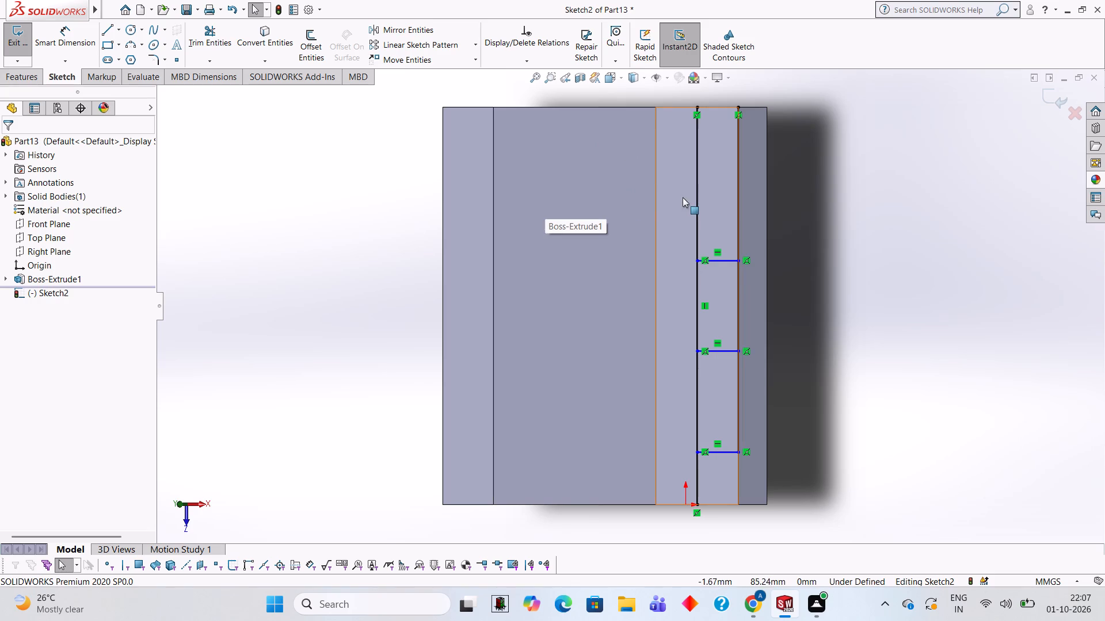
Sketch a 17.5 mm line from the same corner along the positive X edge, continuing square across to the middle line.
click(108, 26)
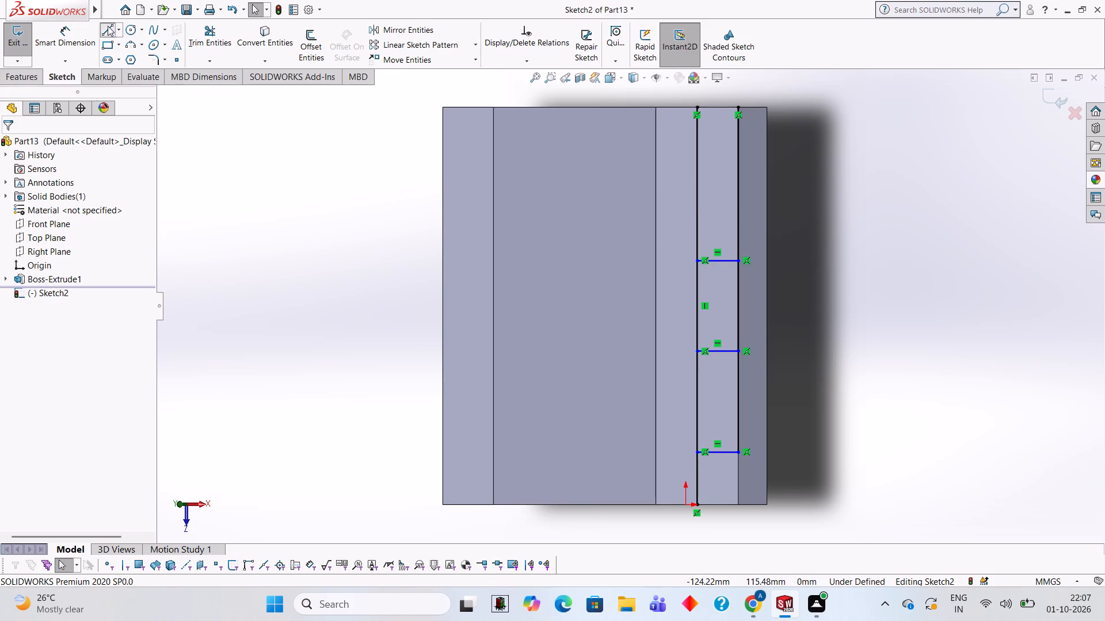
click(738, 106)
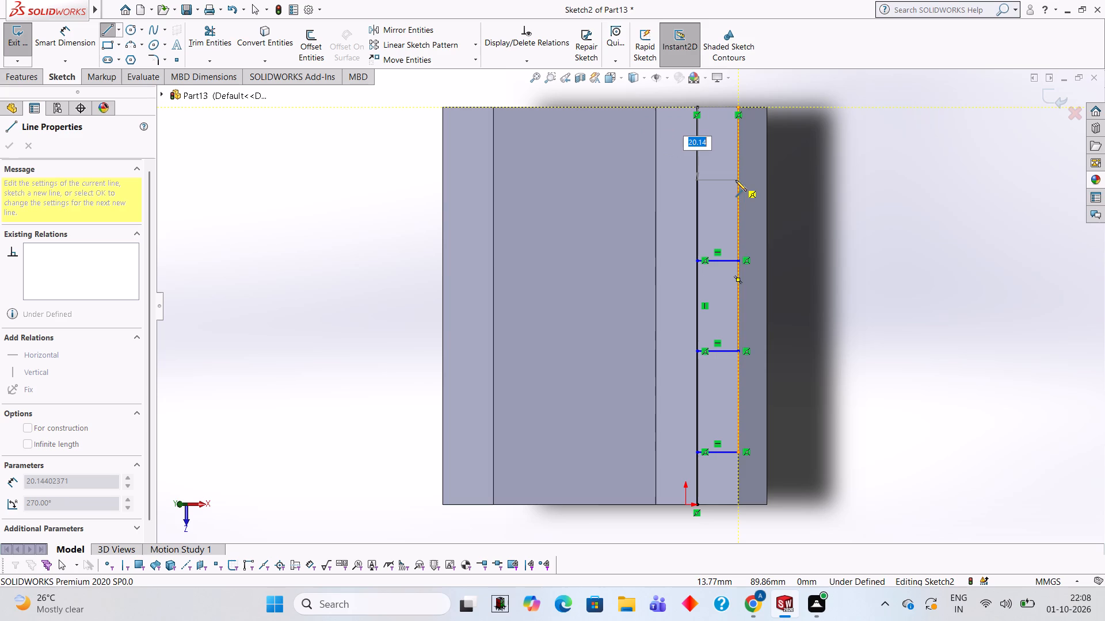
text(17.5)
key(Return)
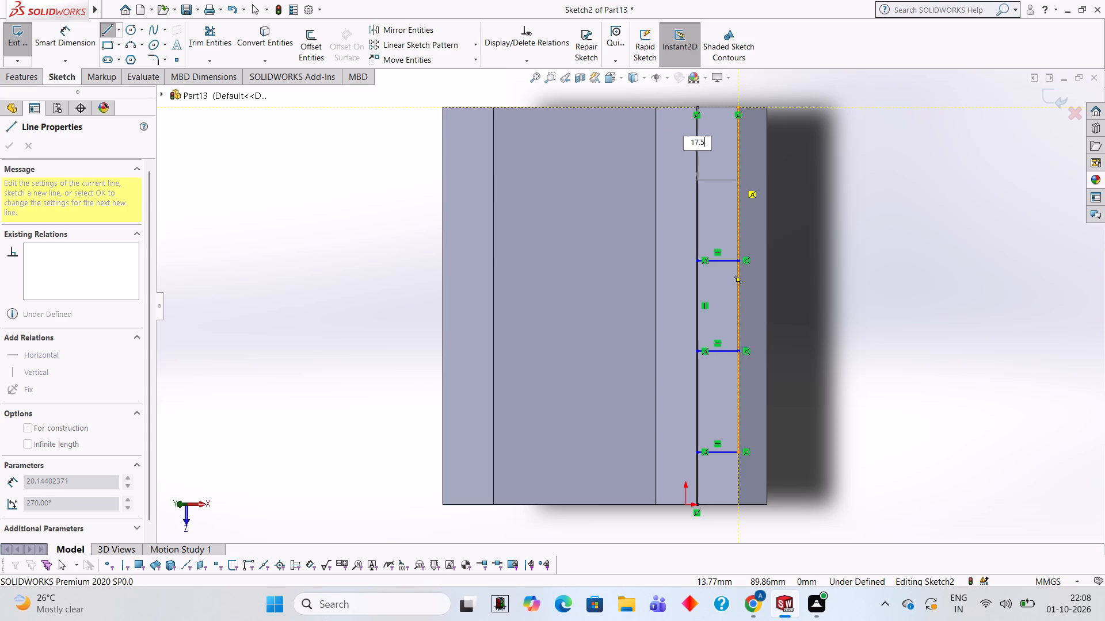
click(695, 167)
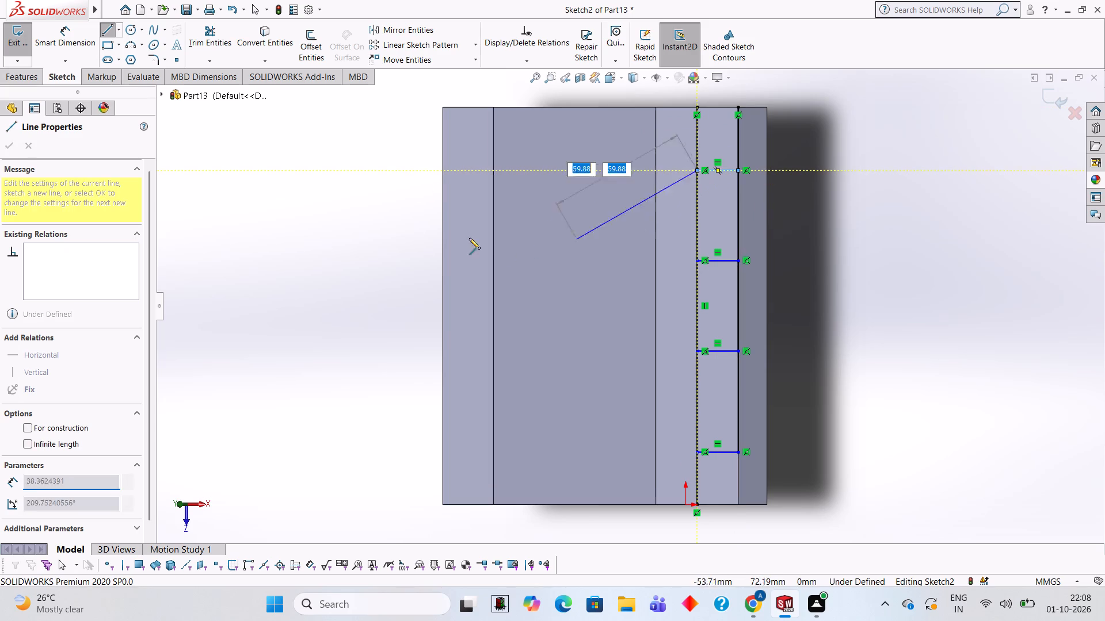
Trim away all the overlapping lines along the face's positive X edge, keeping the four short cross lines and the middle line.
click(203, 40)
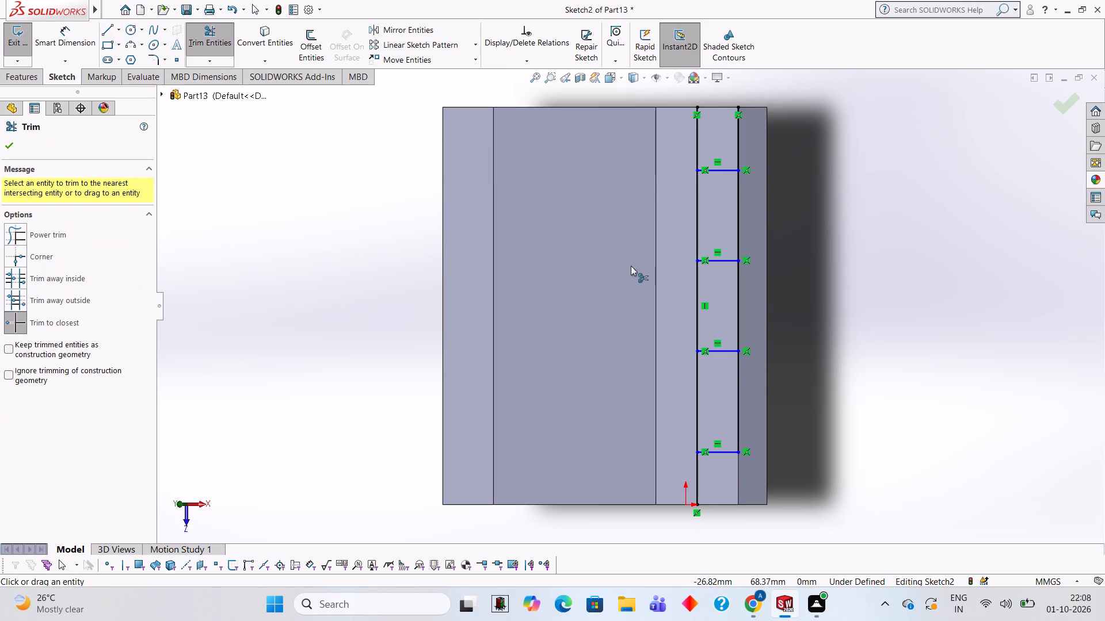
click(738, 218)
click(738, 218)
click(738, 218)
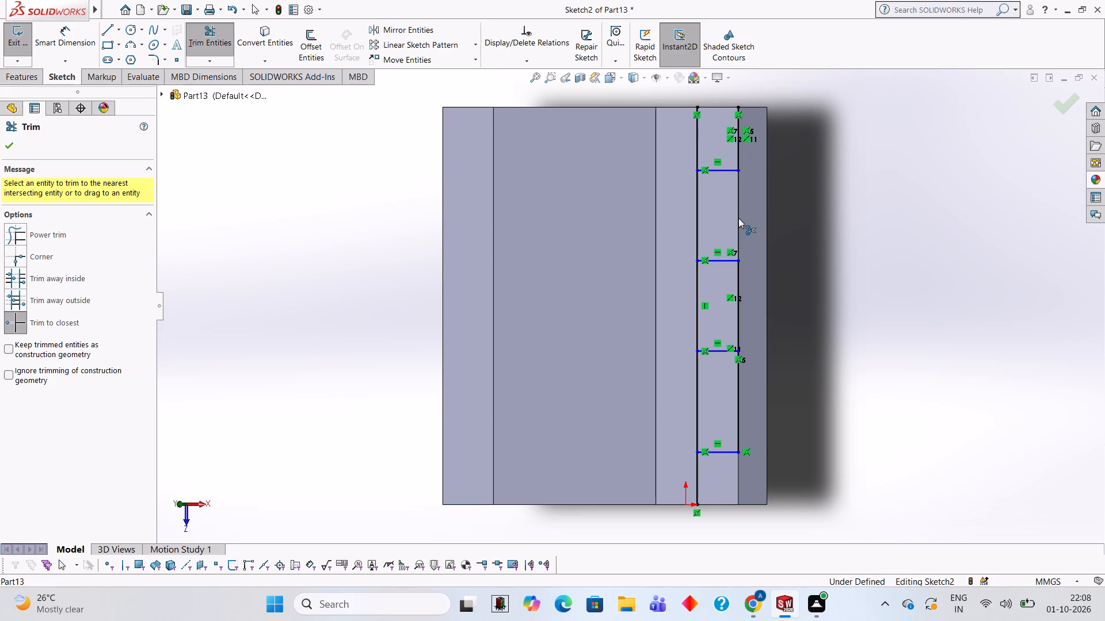
click(738, 218)
click(738, 218)
click(738, 218)
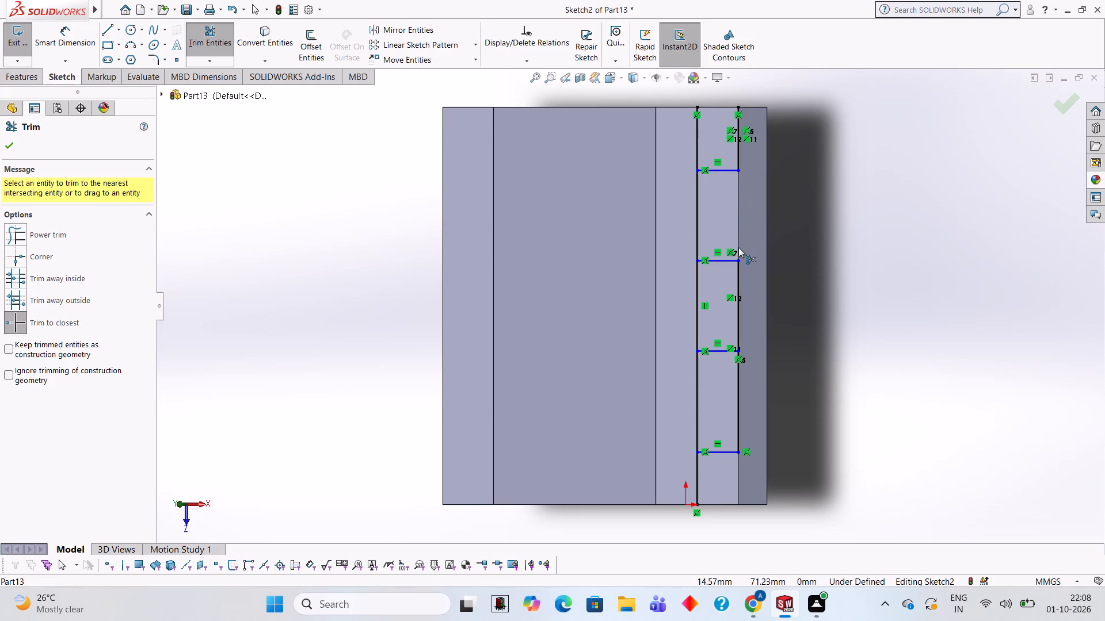
double_click(736, 149)
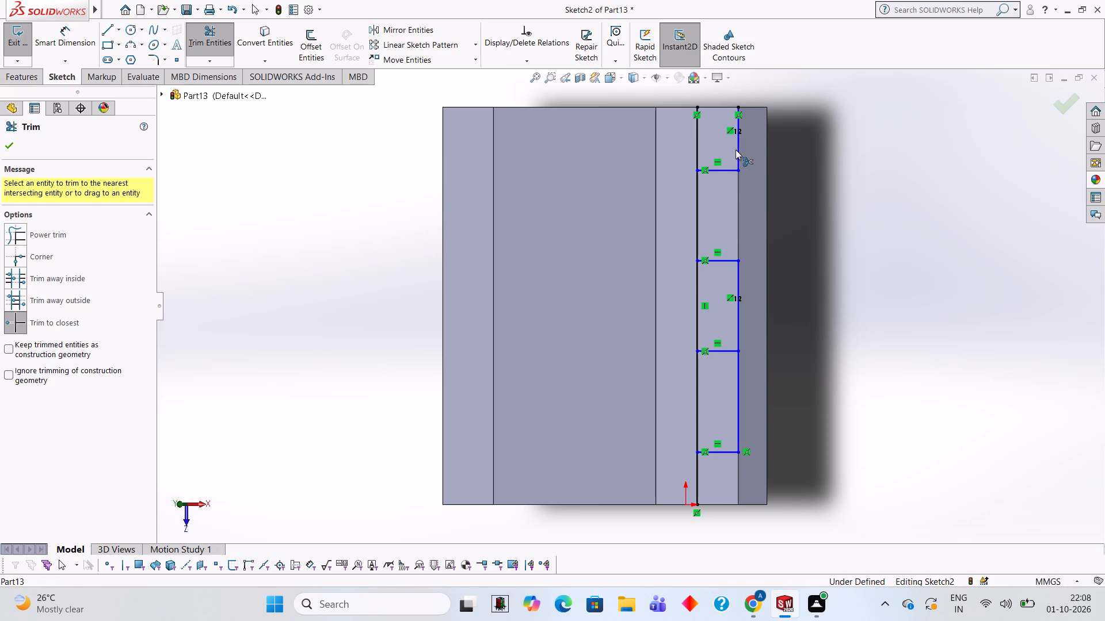
double_click(739, 154)
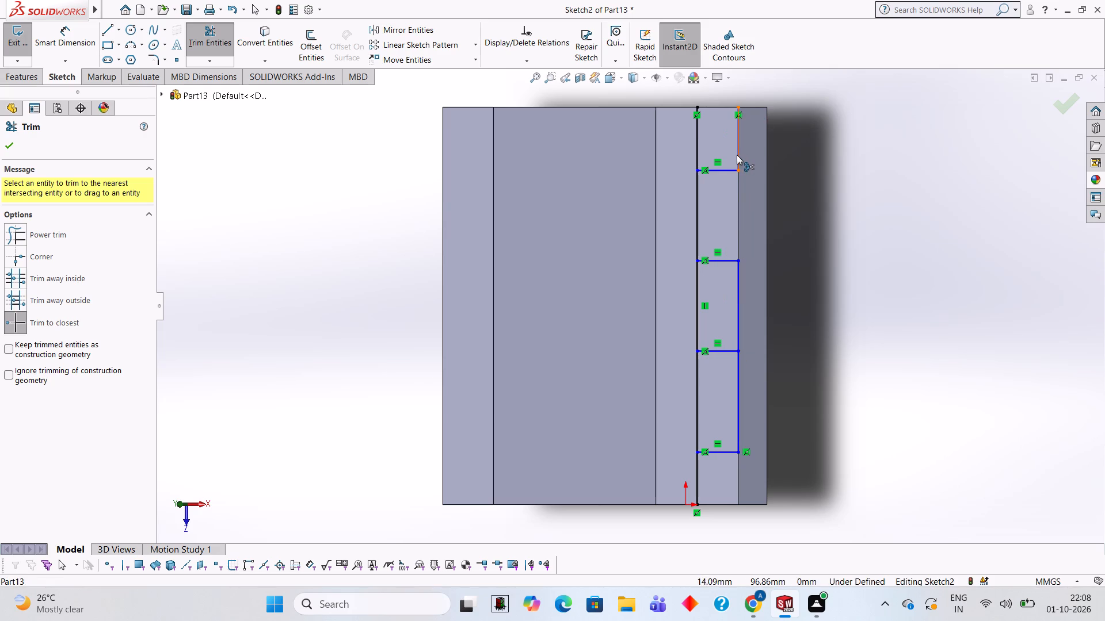
click(737, 155)
click(737, 155)
click(737, 155)
click(737, 155)
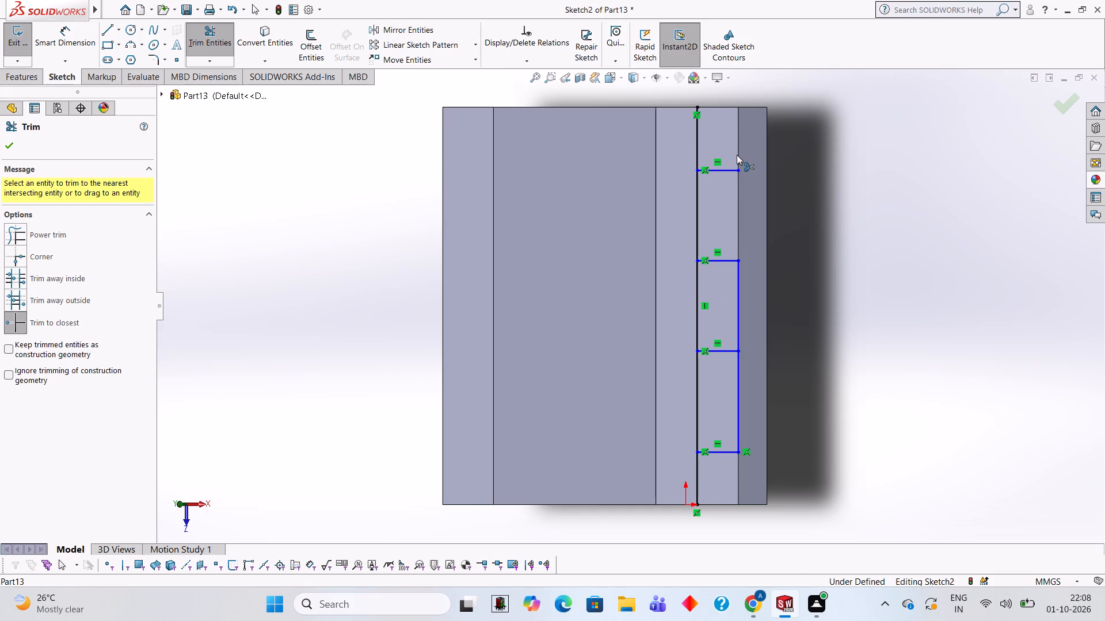
click(736, 282)
click(736, 282)
click(738, 283)
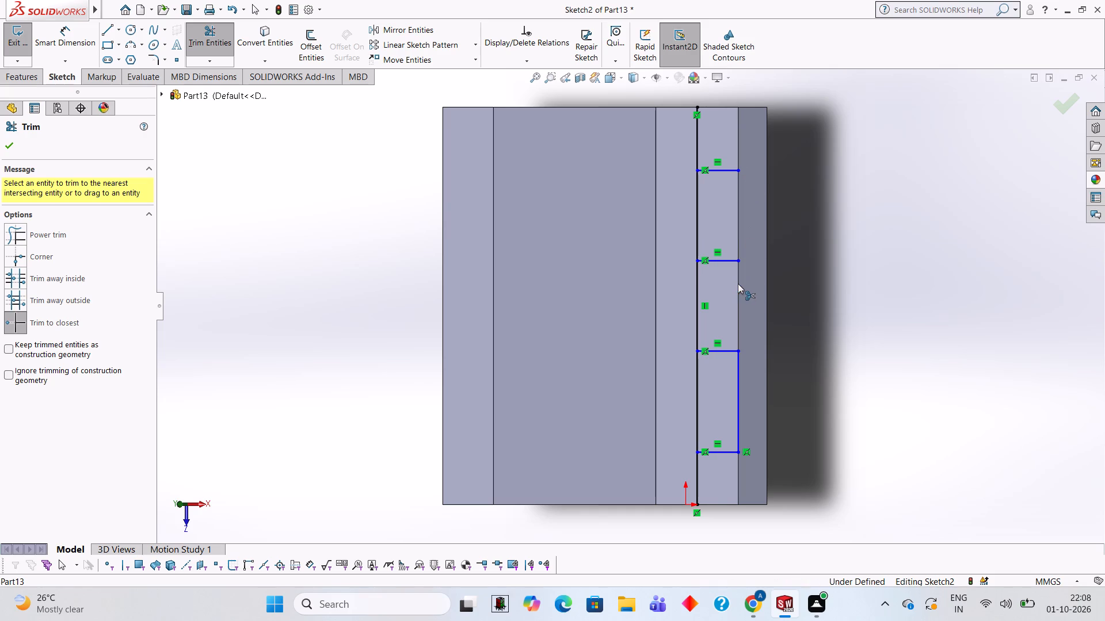
click(738, 283)
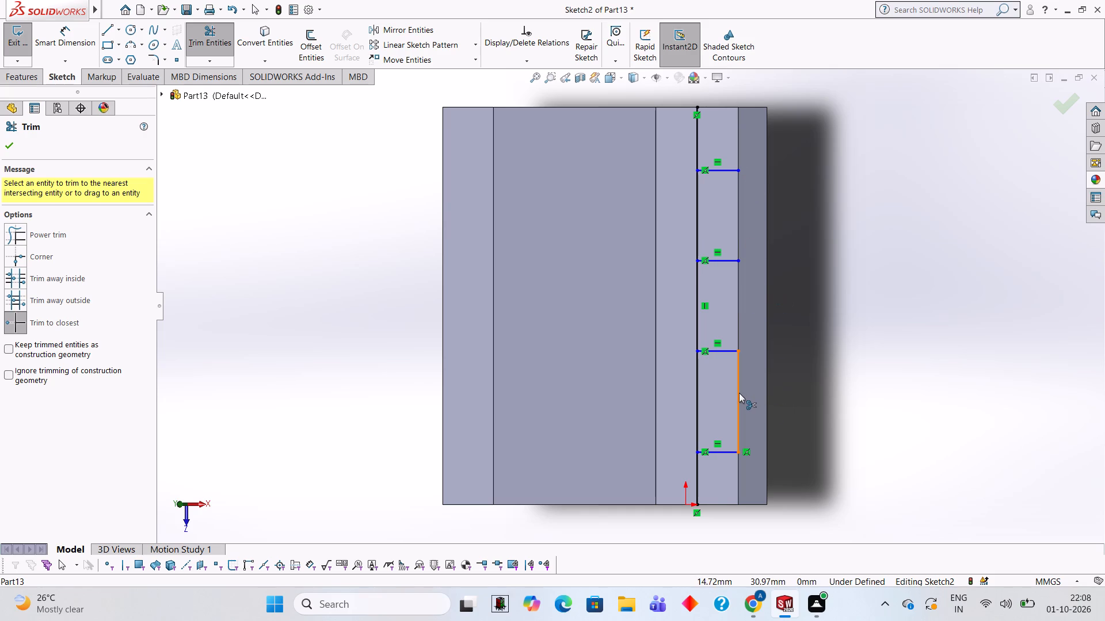
click(739, 393)
click(739, 393)
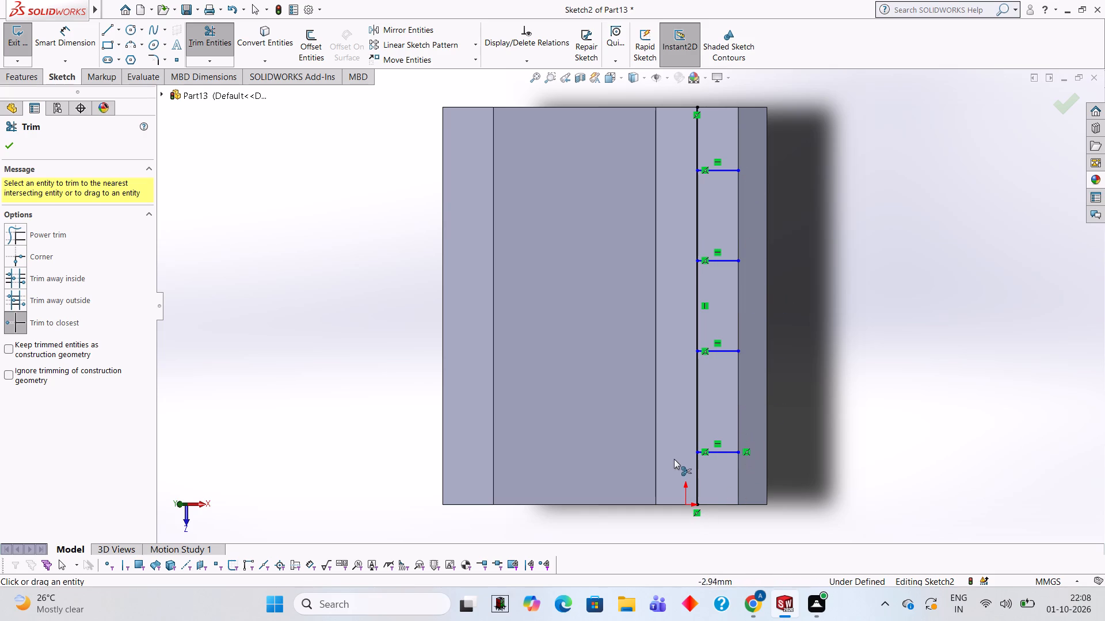
Sketch four dimensioned 15 mm diameter circles centred where the short cross lines meet the sloped face's middle line.
click(126, 30)
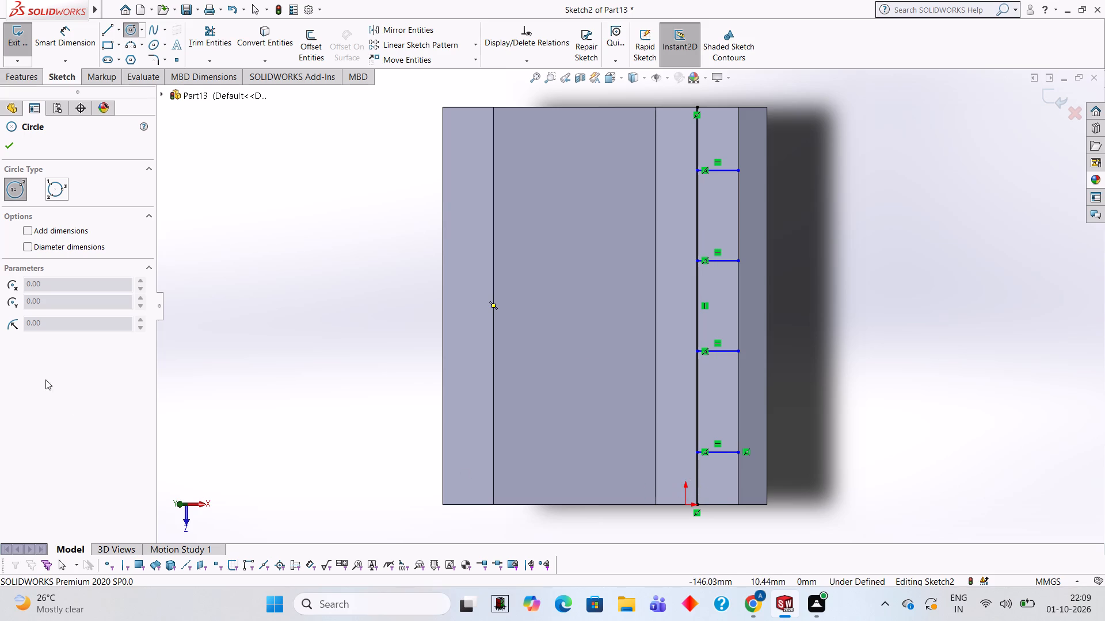
click(29, 246)
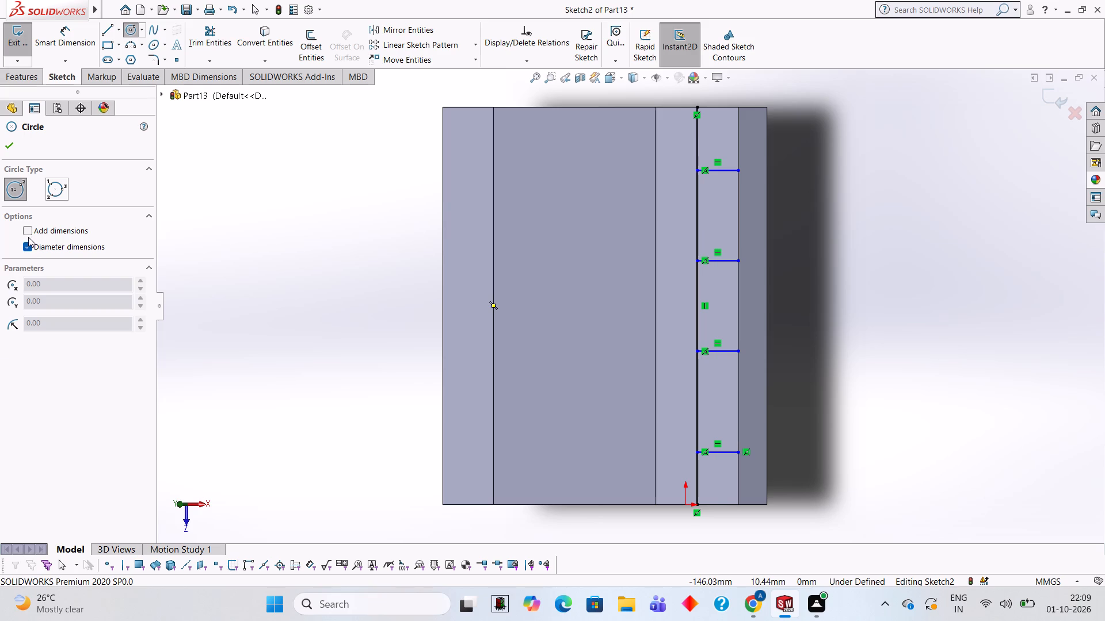
click(26, 231)
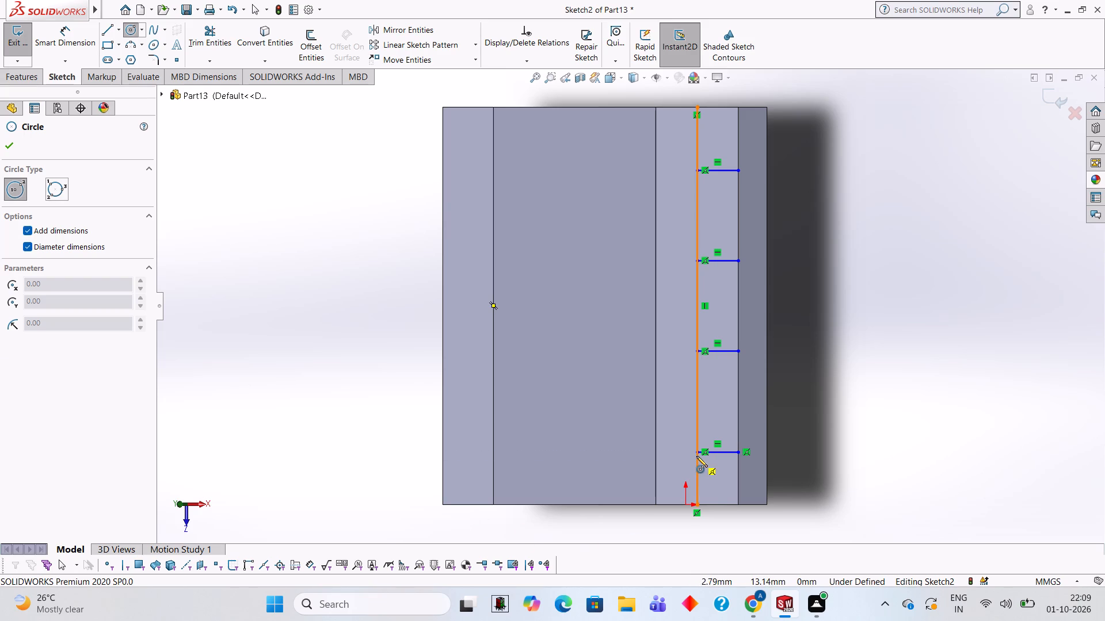
click(698, 453)
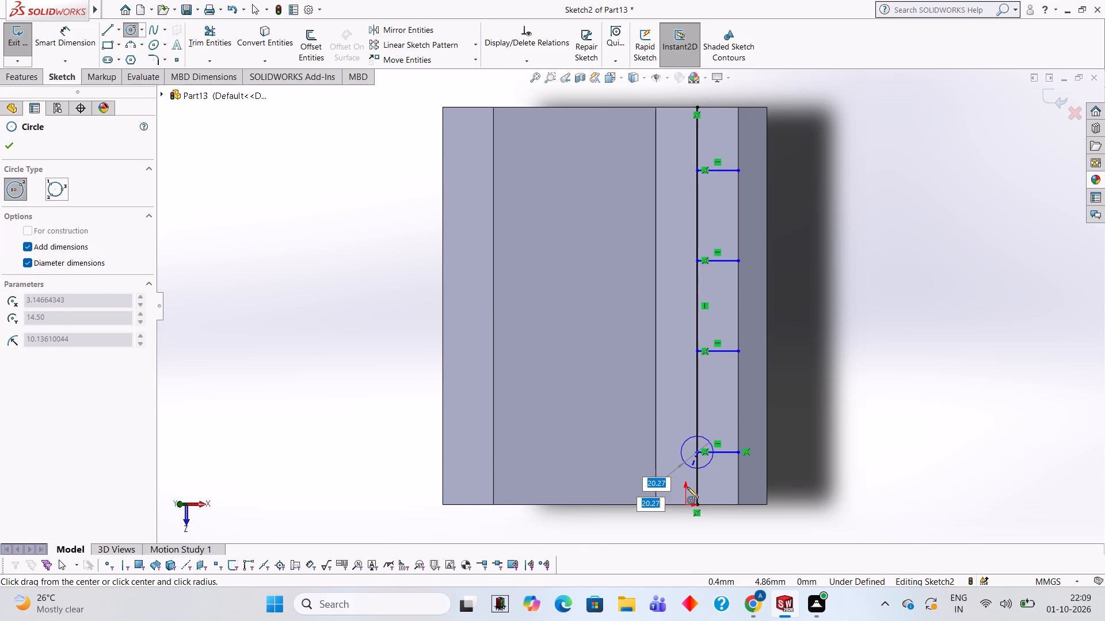
text(15)
key(Return)
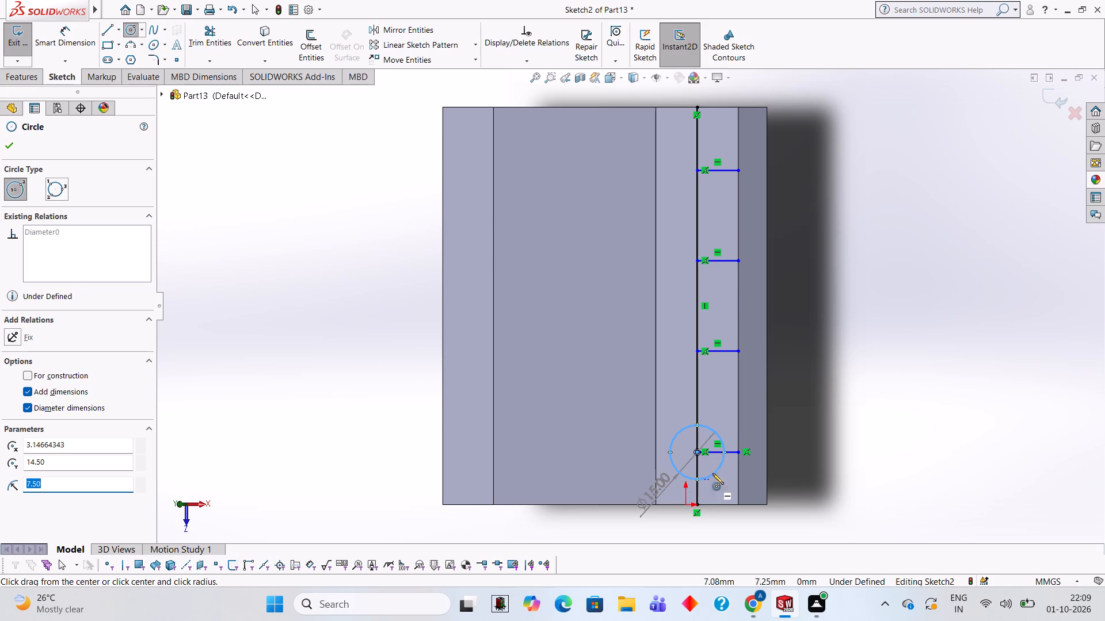
click(697, 350)
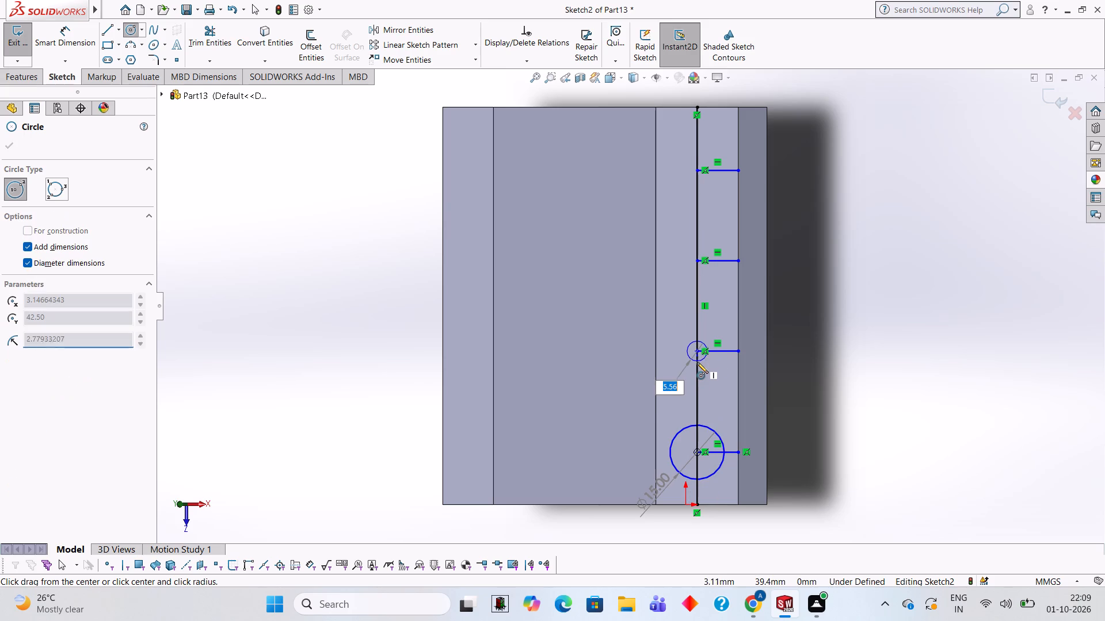
text(15)
key(Return)
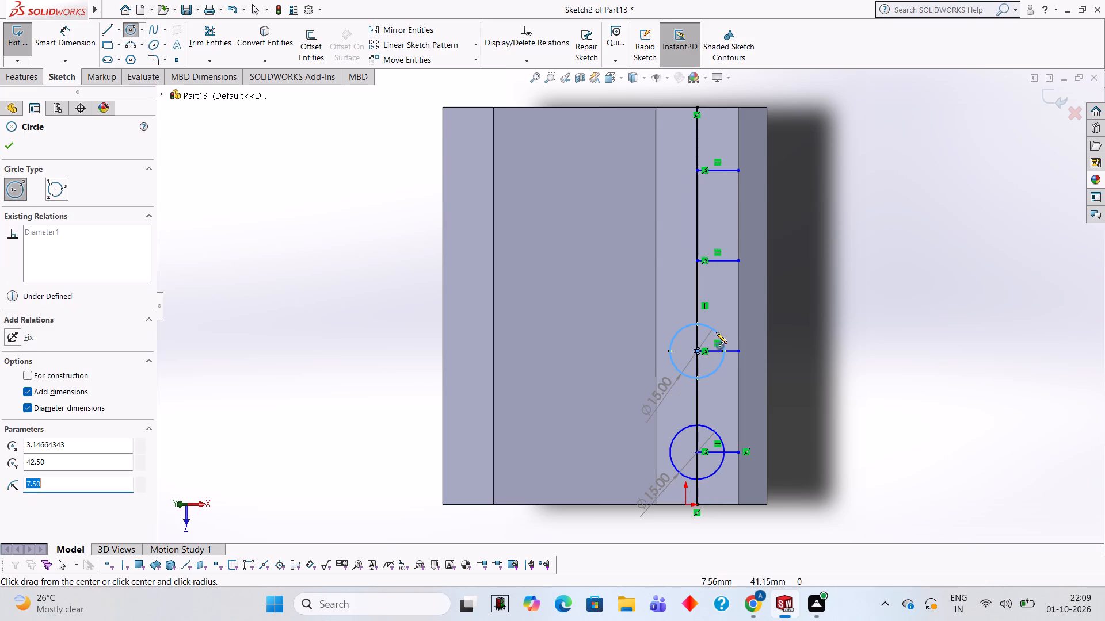
click(696, 259)
text(15)
key(Return)
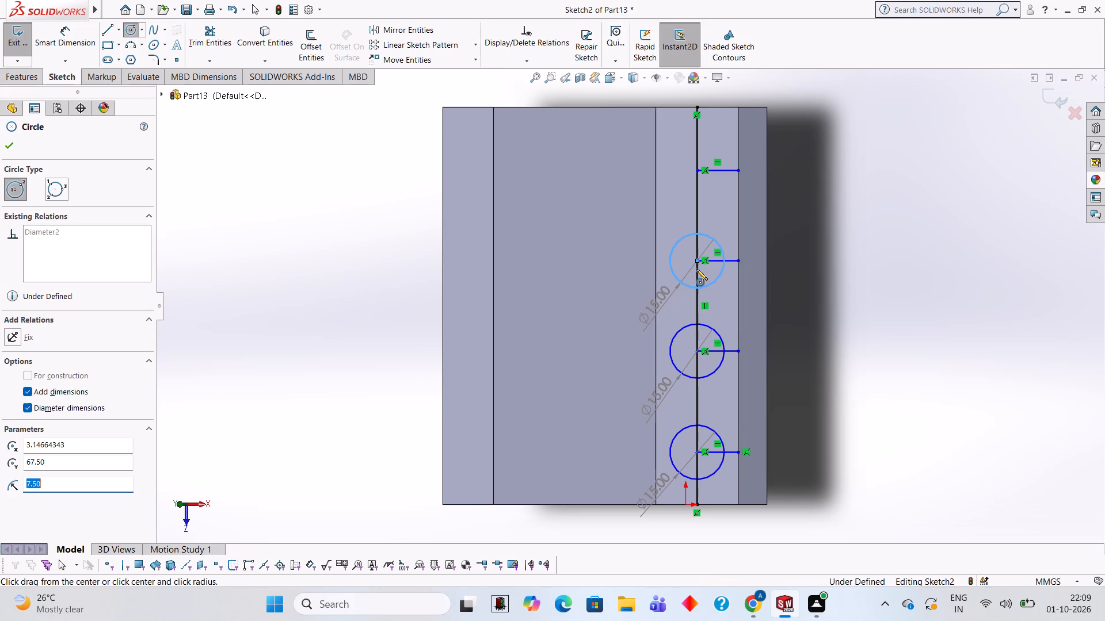
click(696, 168)
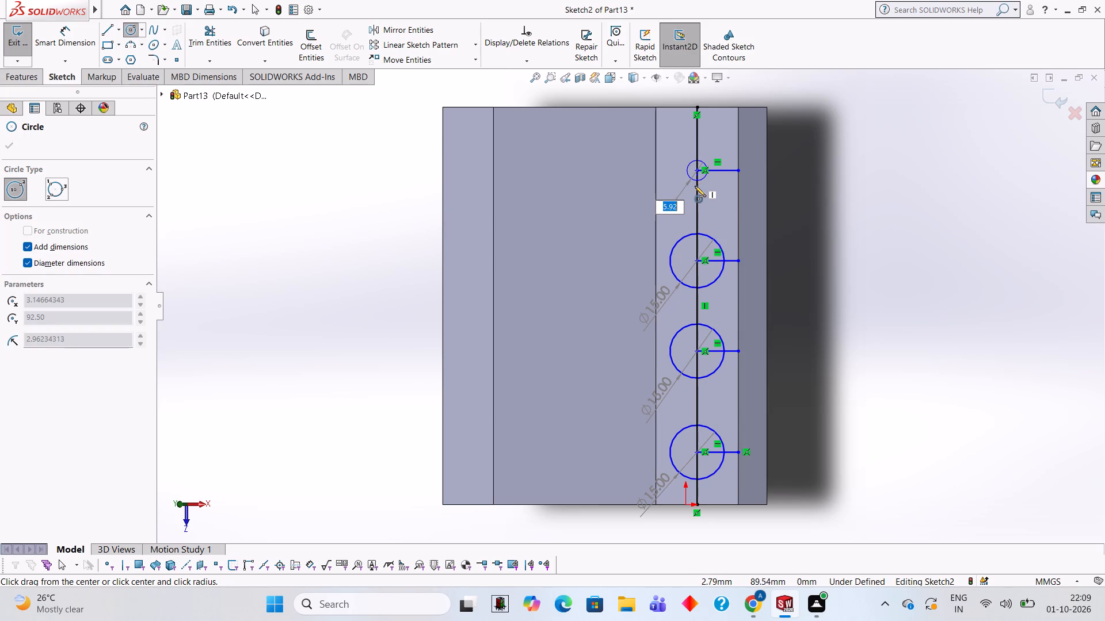
text(15)
key(Return)
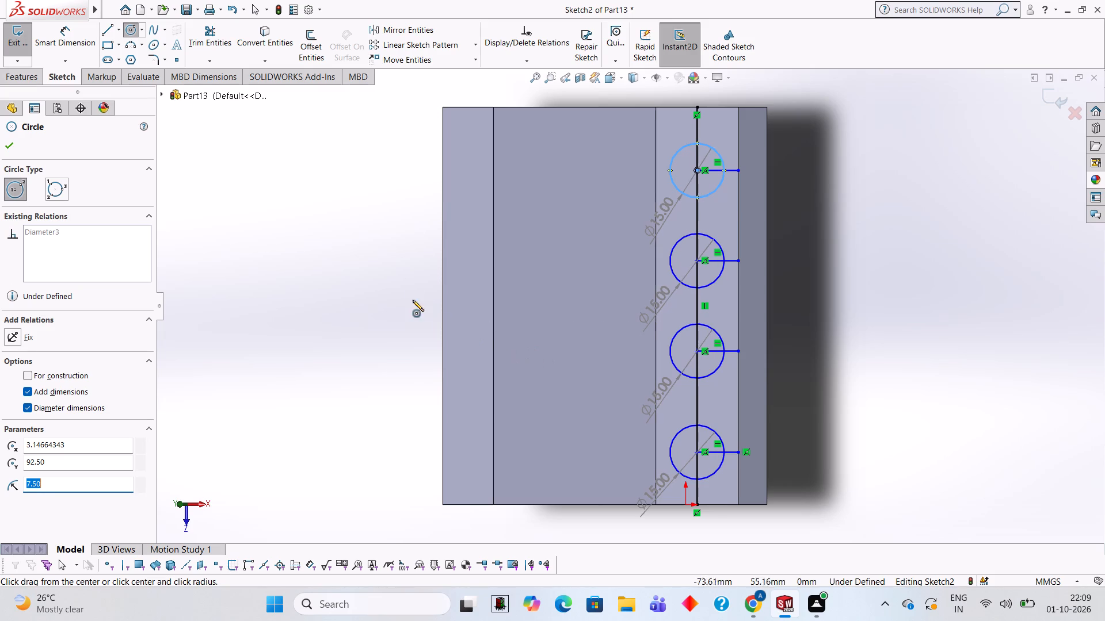
Switch to Calculator and add 13 and 13.
click(216, 45)
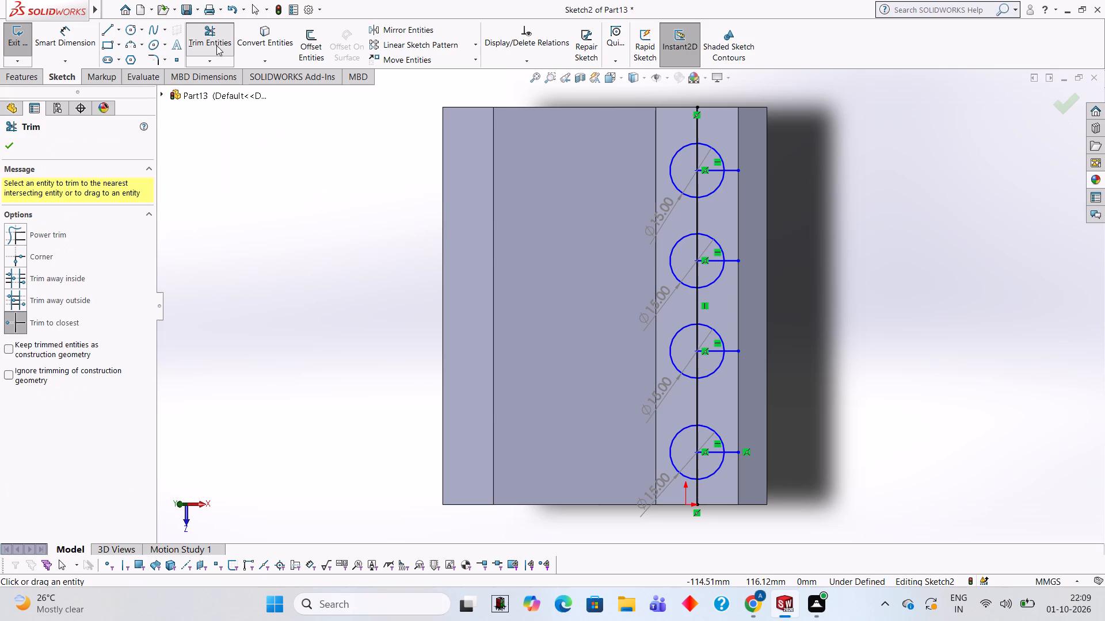
text(13+13)
key(Return)
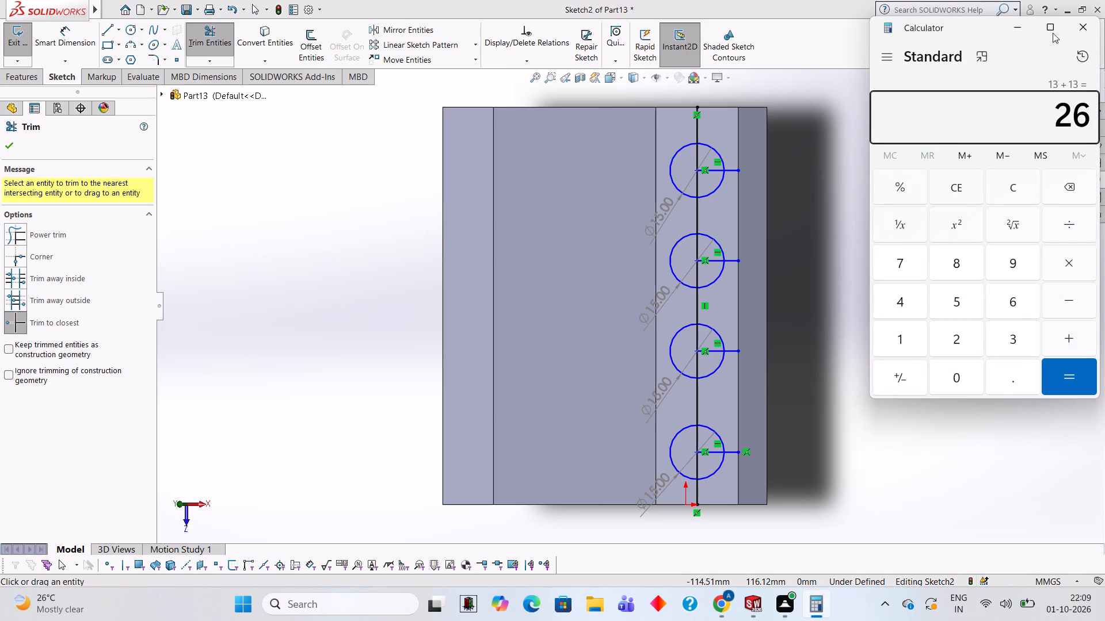
click(1093, 23)
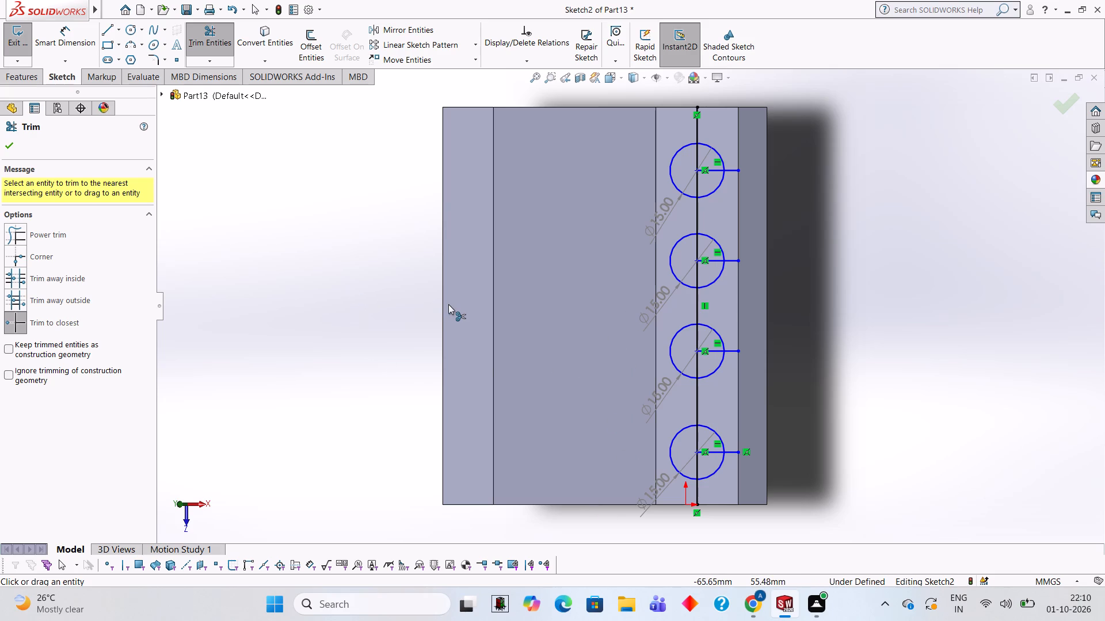
Examine the body from the front, the sides and above to judge how the four circles sit relative to the large hole.
click(109, 33)
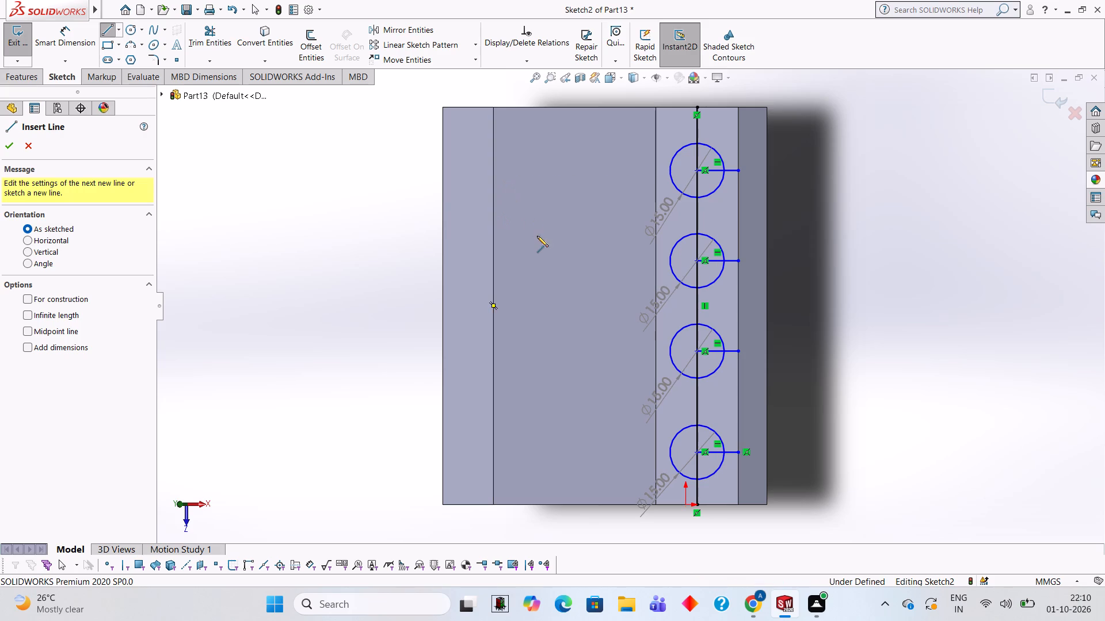
middle_drag(617, 267, 628, 205)
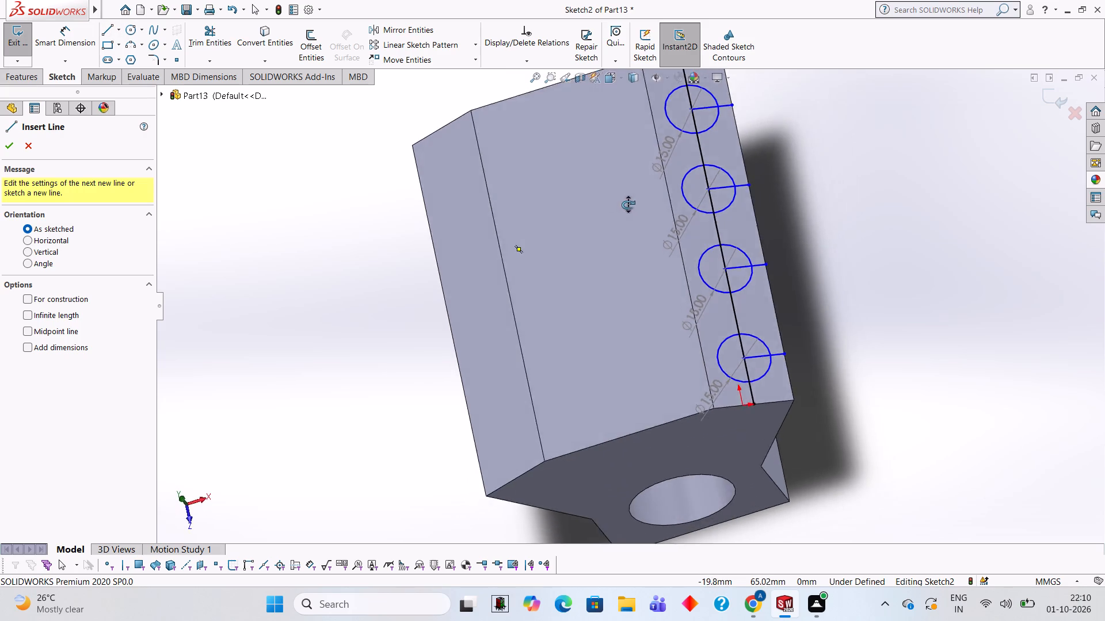
middle_drag(628, 205, 600, 186)
middle_drag(556, 312, 563, 206)
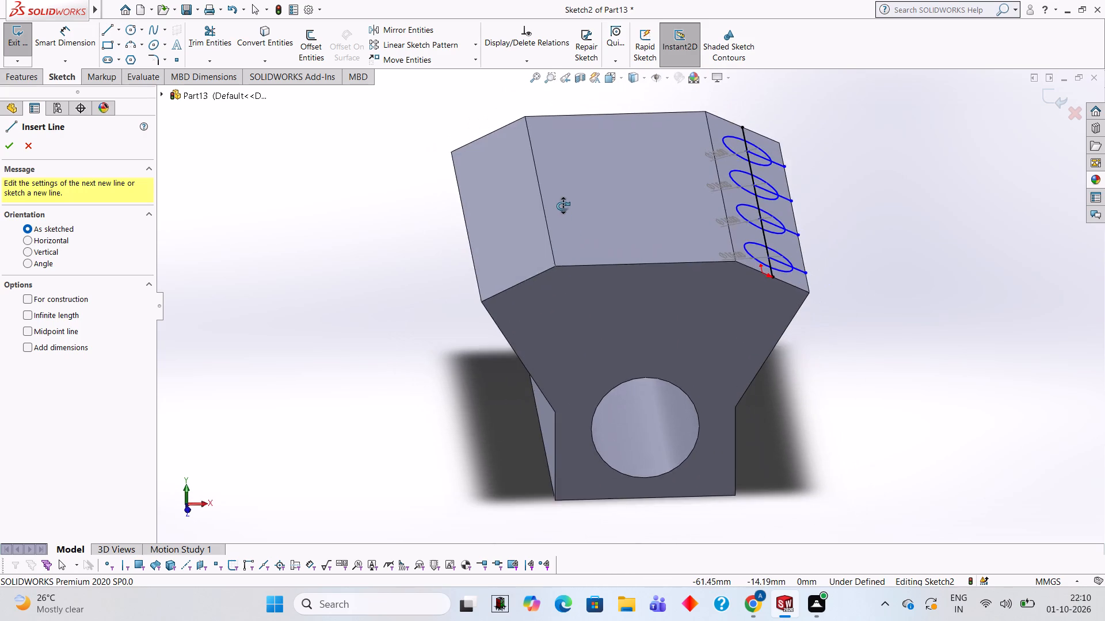
middle_drag(563, 206, 561, 141)
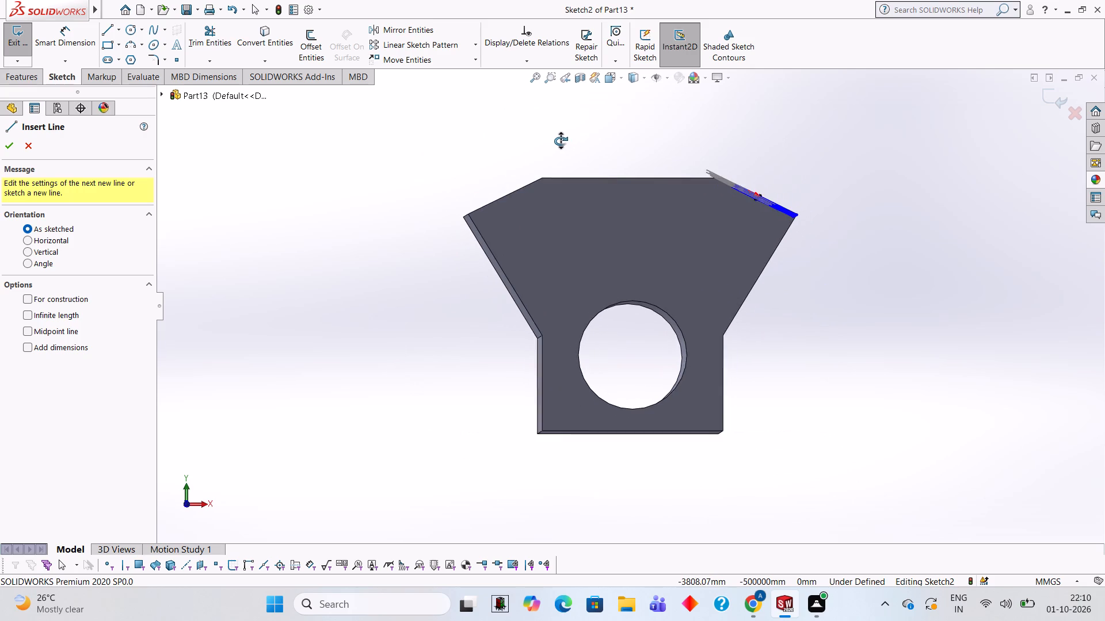
middle_drag(561, 141, 559, 144)
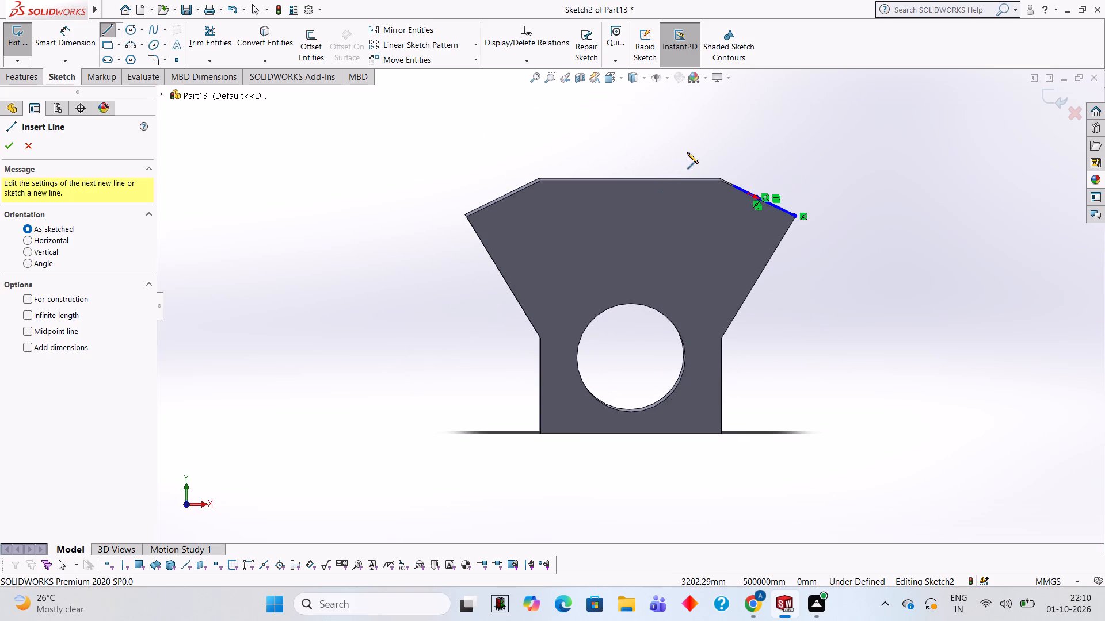
middle_drag(637, 179, 641, 213)
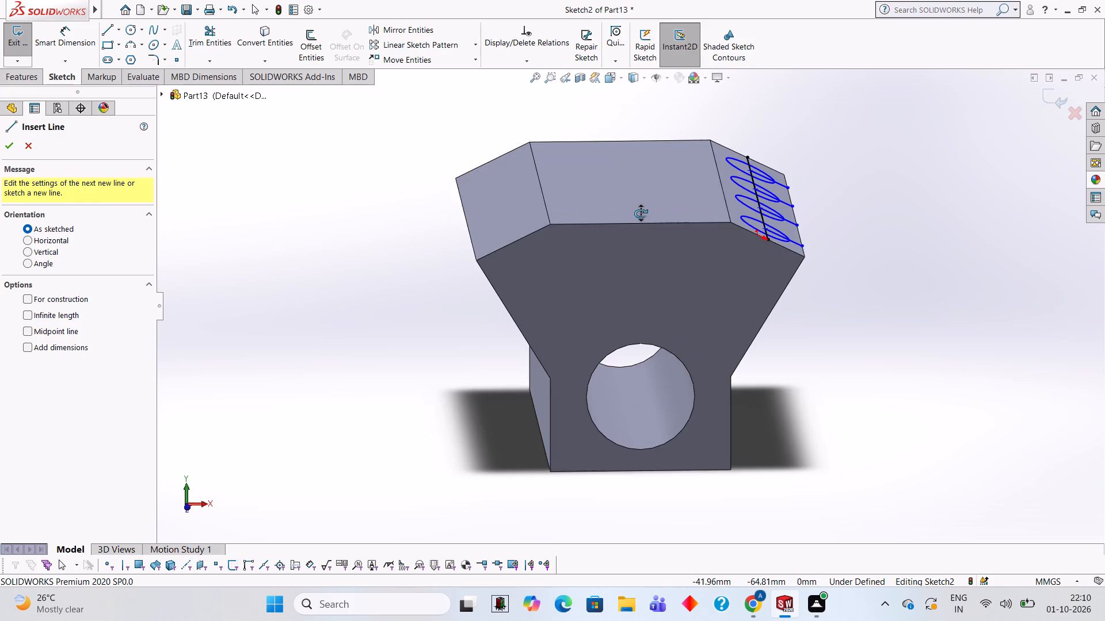
middle_drag(641, 213, 635, 177)
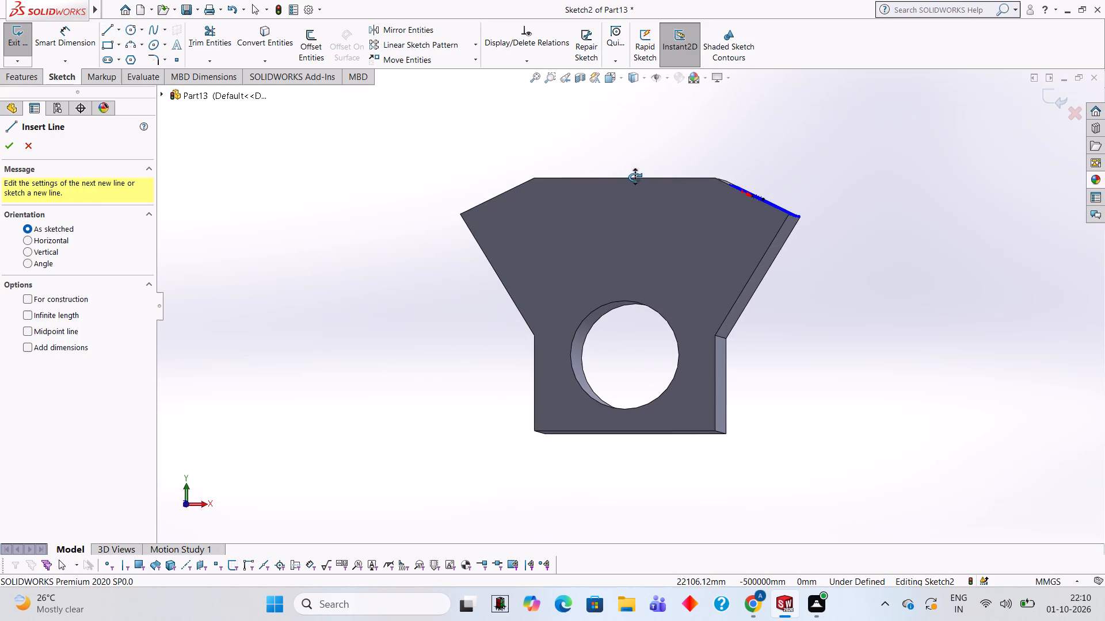
middle_drag(635, 177, 710, 329)
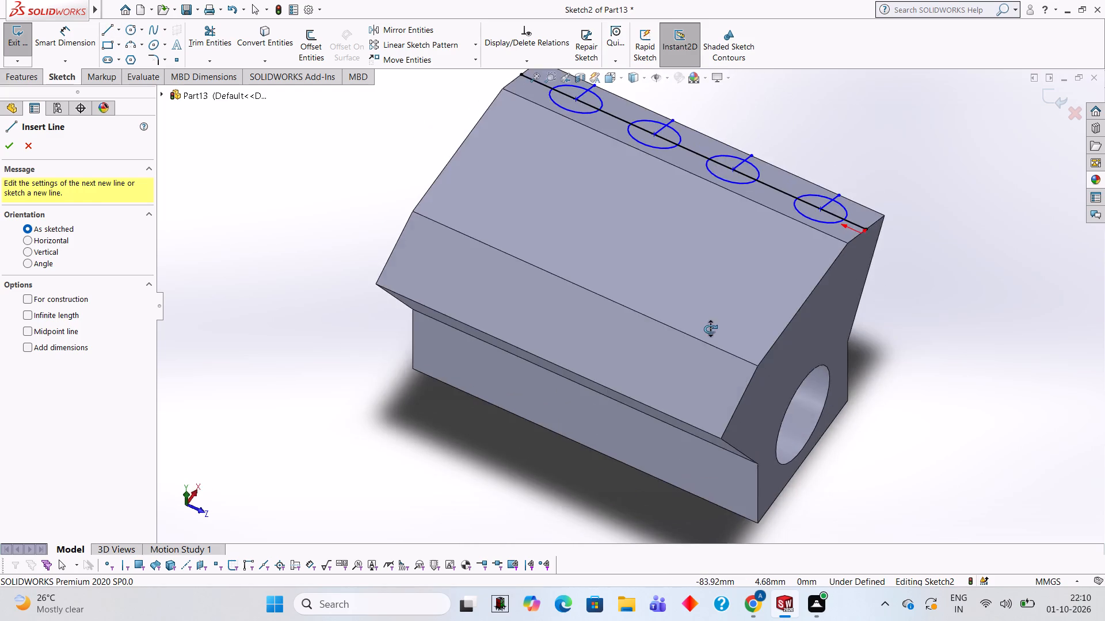
middle_drag(710, 329, 760, 287)
middle_drag(840, 267, 848, 264)
middle_drag(852, 258, 927, 181)
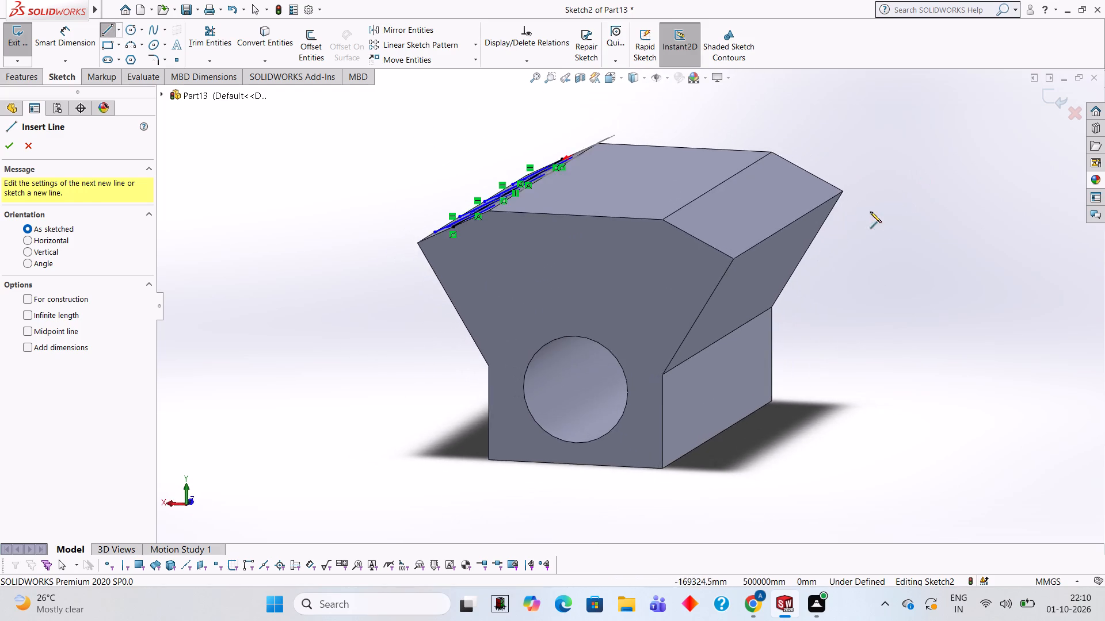
middle_drag(797, 243, 562, 391)
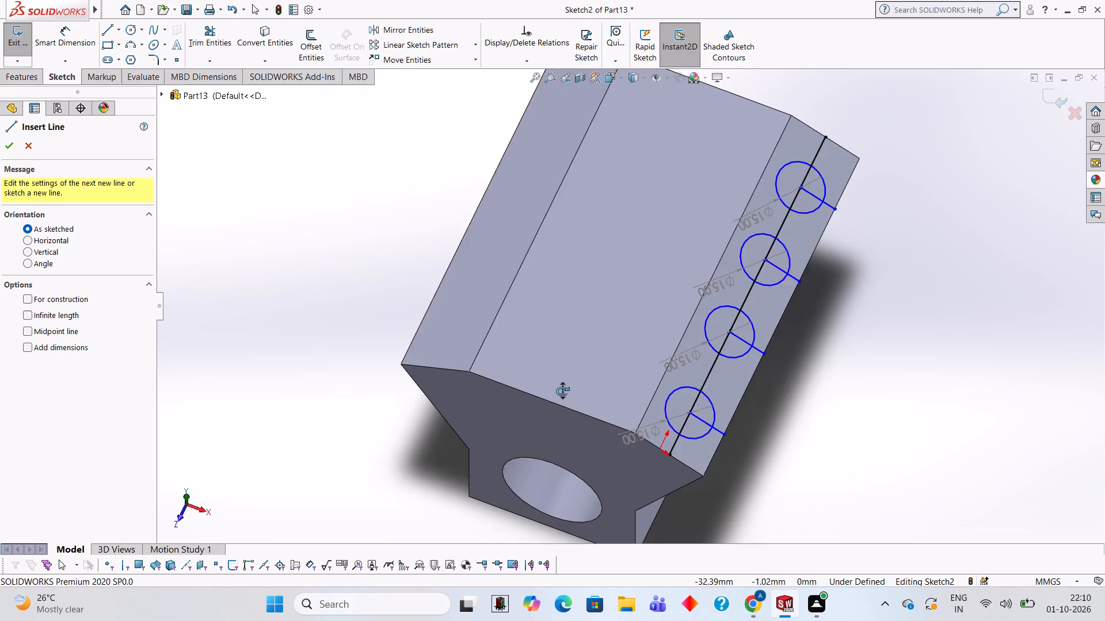
middle_drag(562, 391, 591, 464)
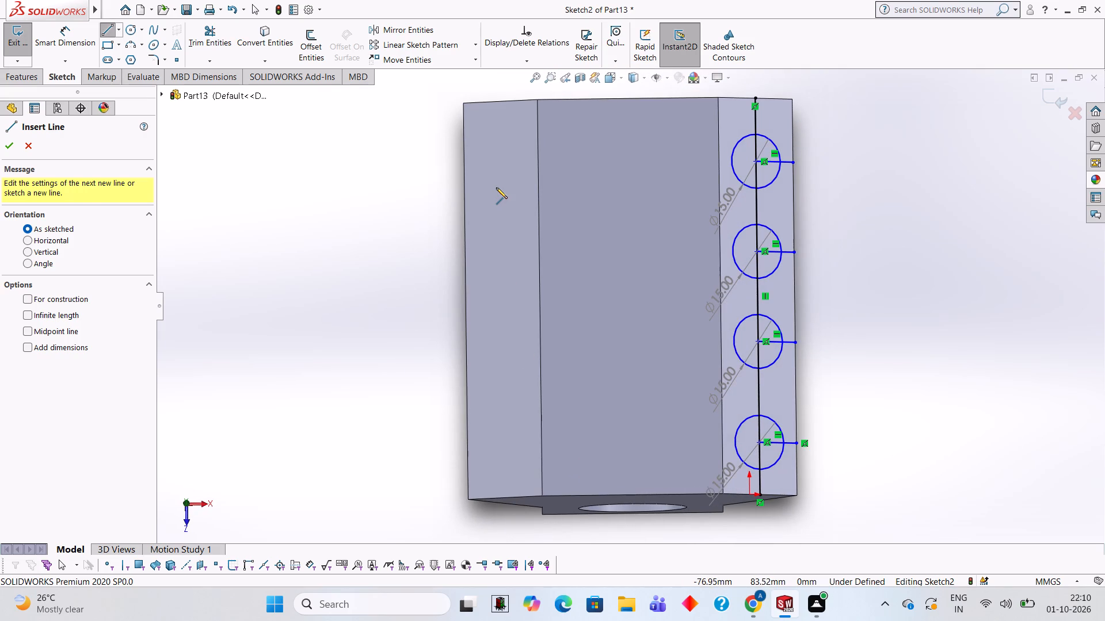
click(496, 187)
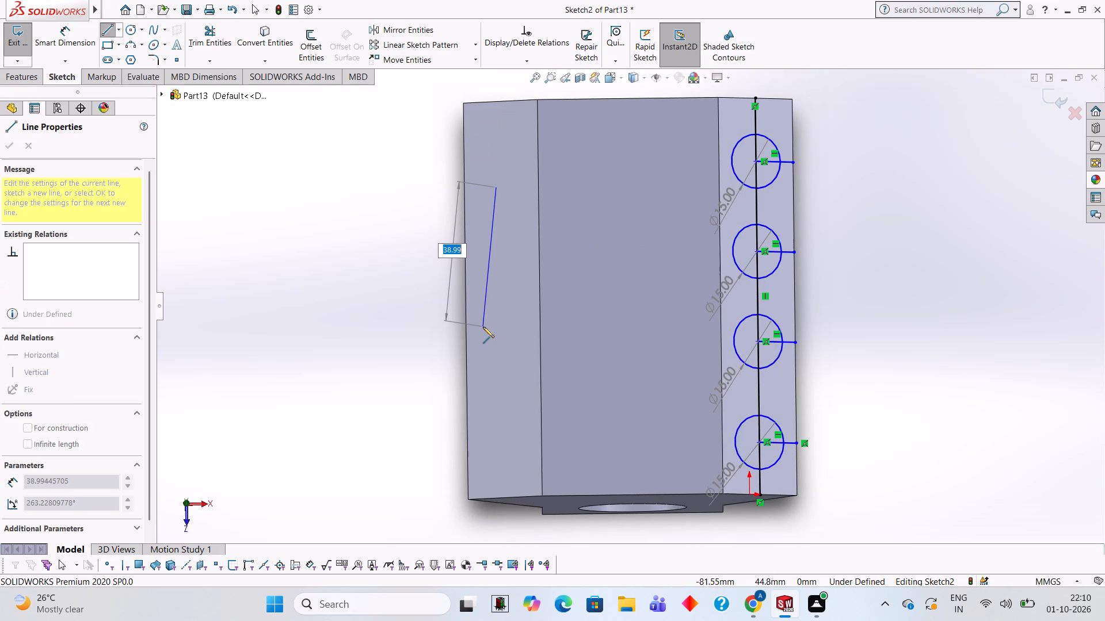
key(Escape)
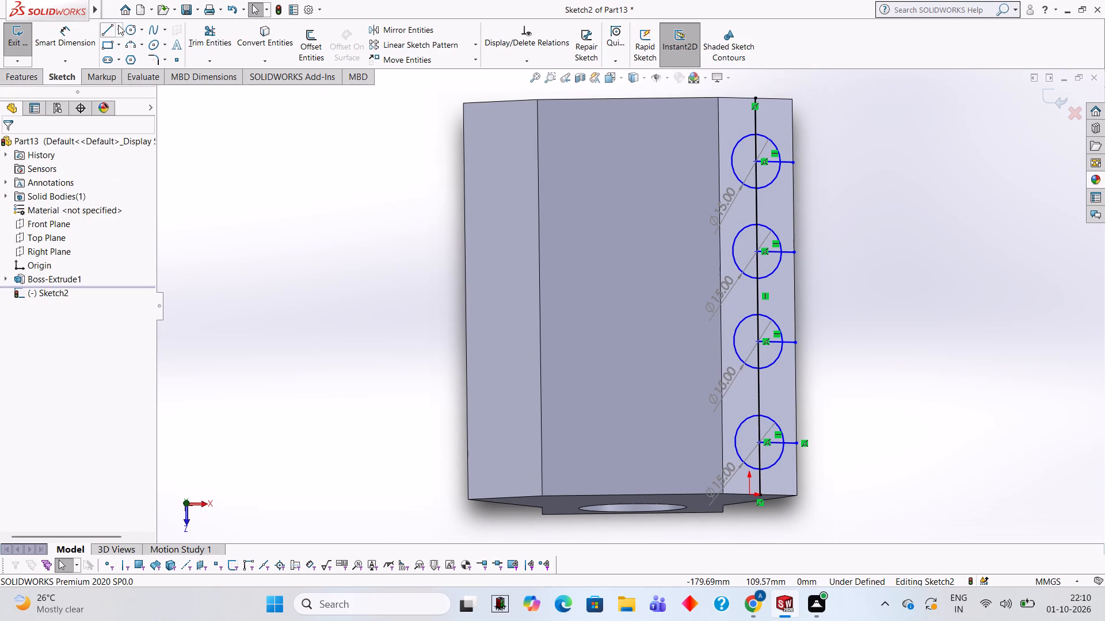
Start an Extruded Cut from the sketch and select all the regions inside the four 15 mm circles as its contours.
click(34, 79)
click(209, 37)
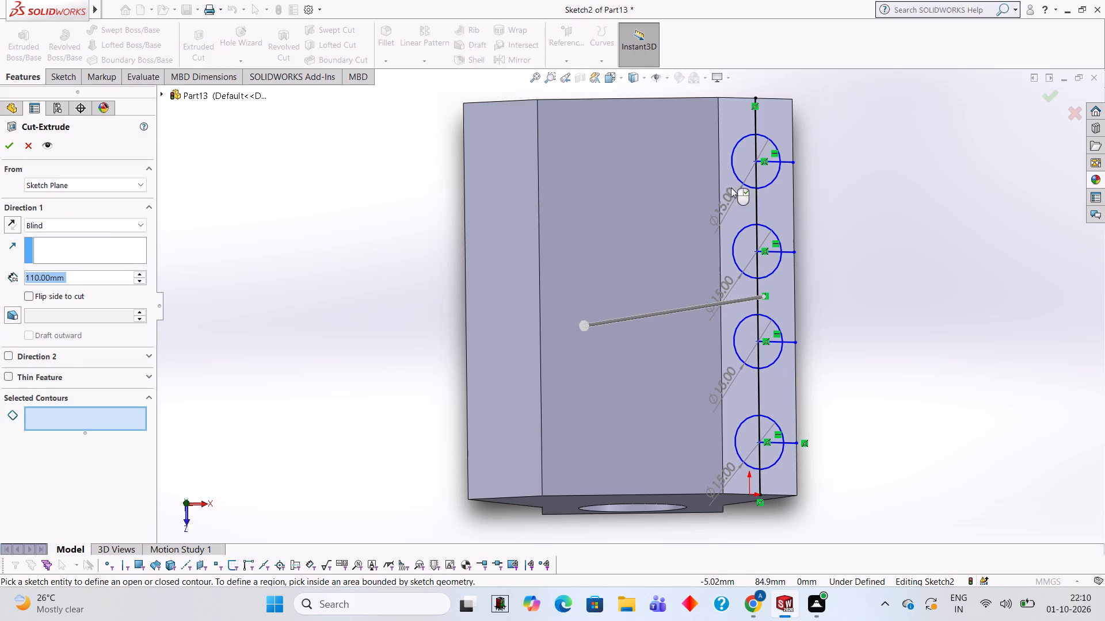
click(745, 163)
click(767, 177)
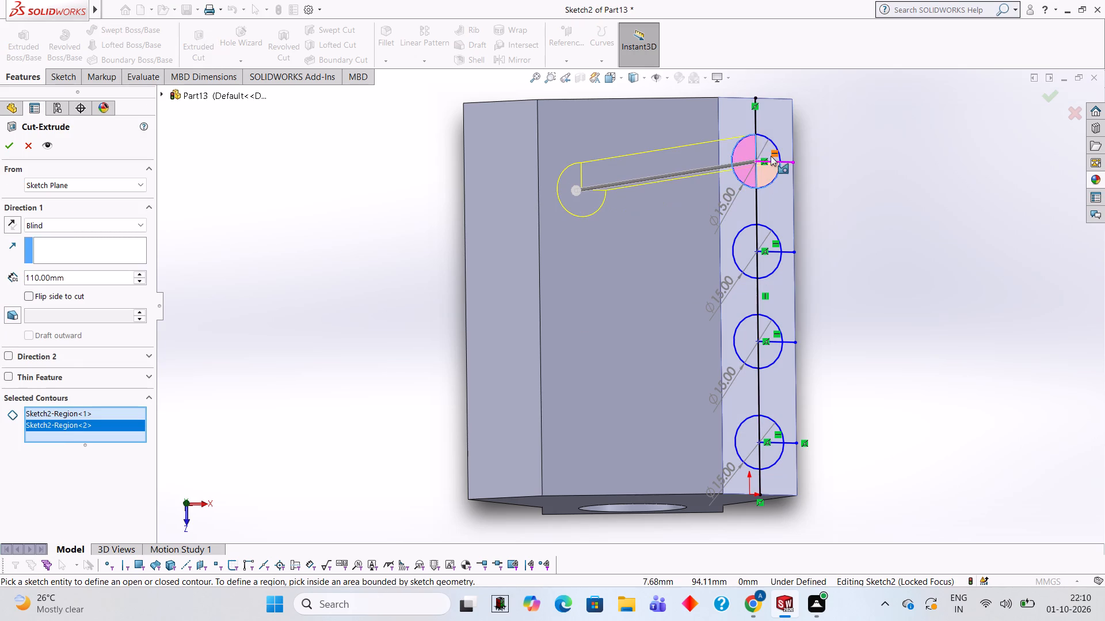
click(767, 154)
click(767, 260)
click(761, 237)
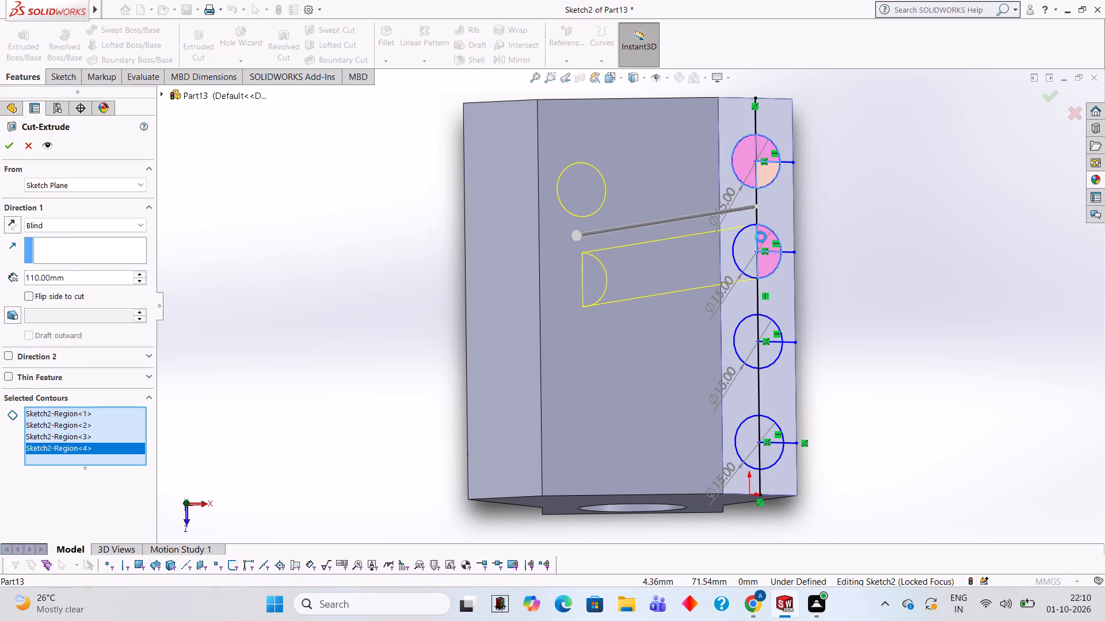
click(743, 236)
click(742, 347)
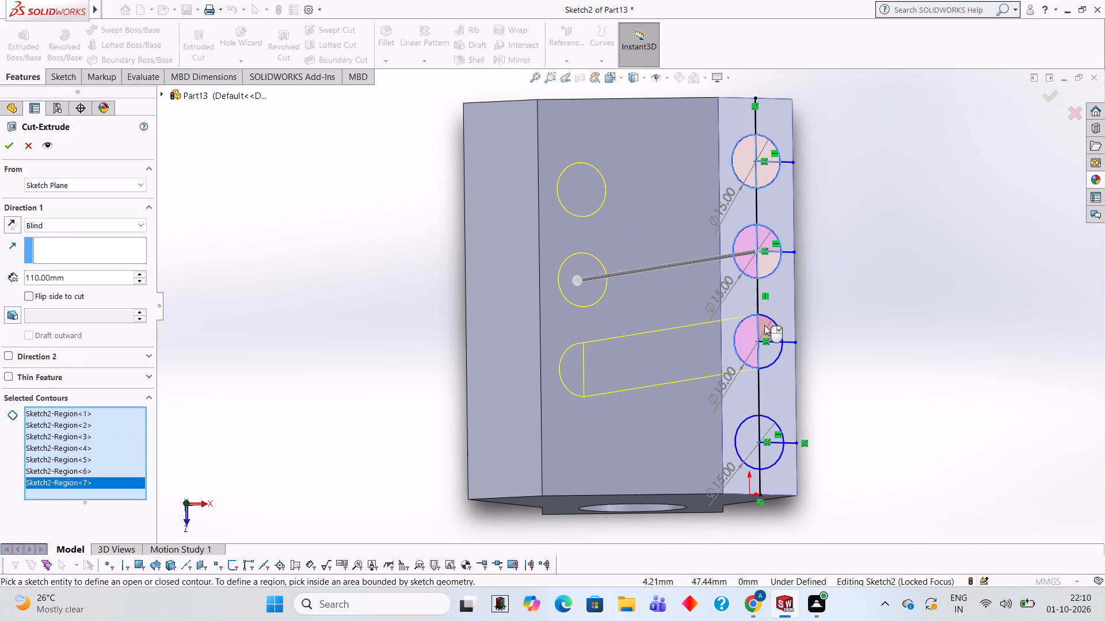
click(767, 327)
click(769, 347)
click(745, 432)
click(769, 427)
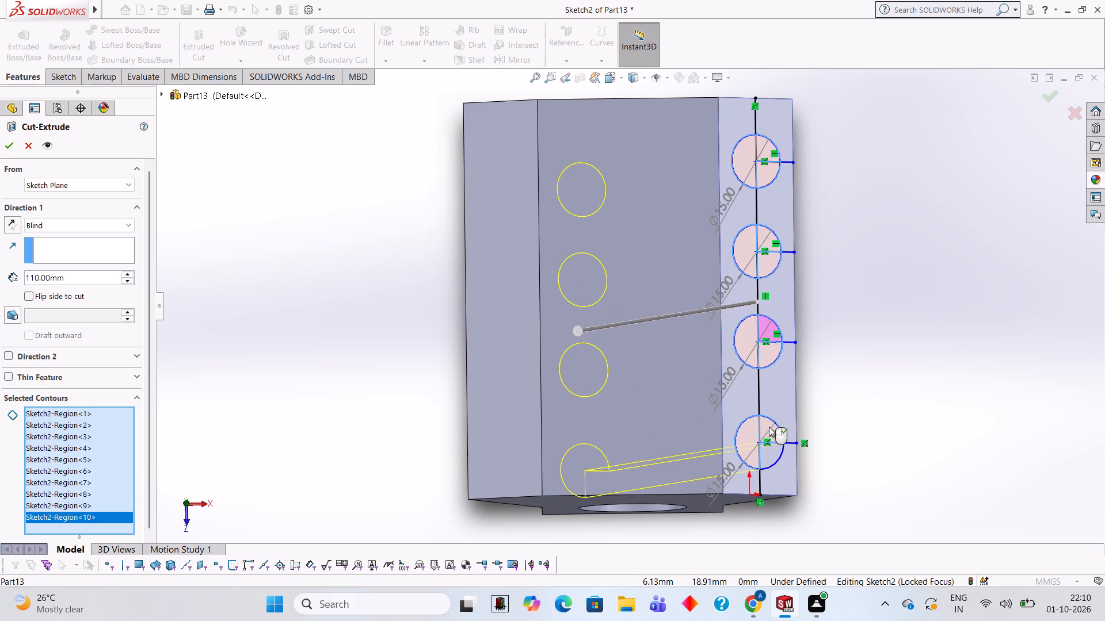
click(764, 450)
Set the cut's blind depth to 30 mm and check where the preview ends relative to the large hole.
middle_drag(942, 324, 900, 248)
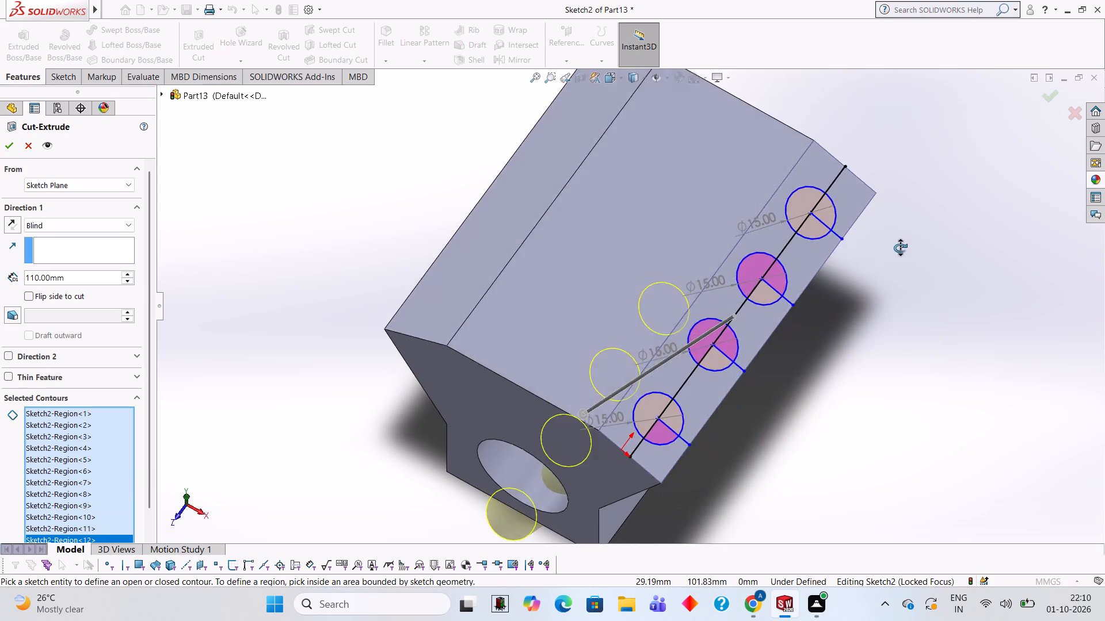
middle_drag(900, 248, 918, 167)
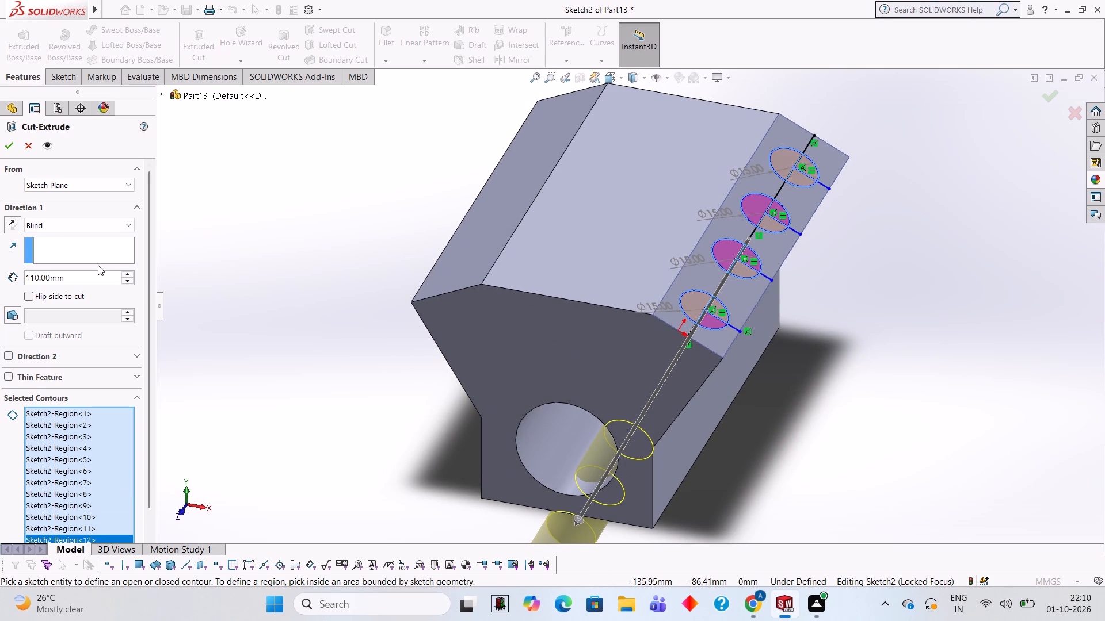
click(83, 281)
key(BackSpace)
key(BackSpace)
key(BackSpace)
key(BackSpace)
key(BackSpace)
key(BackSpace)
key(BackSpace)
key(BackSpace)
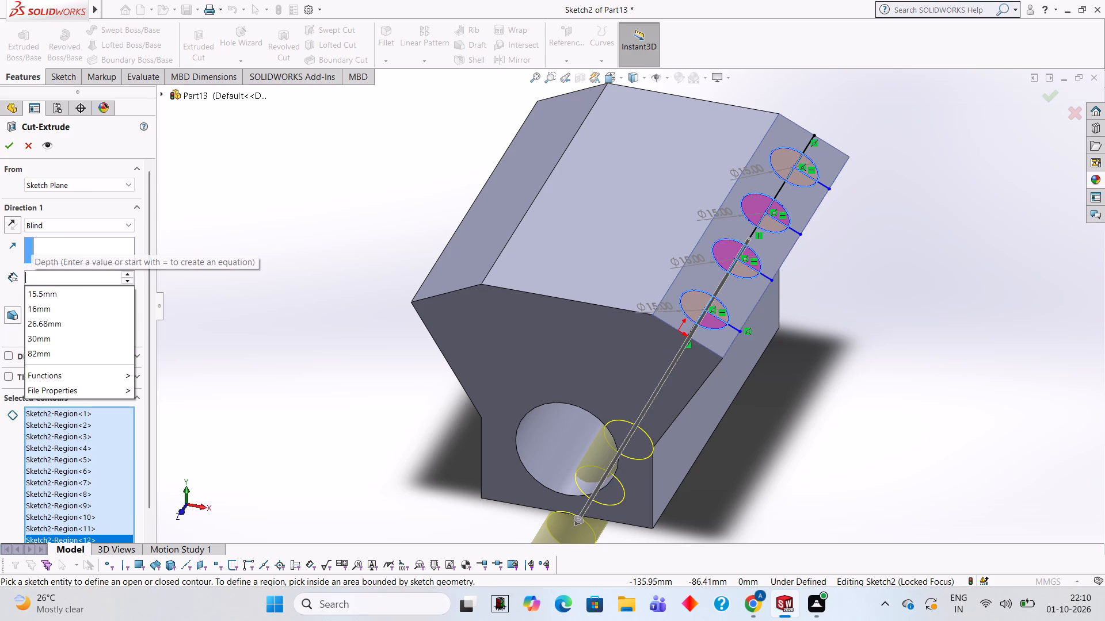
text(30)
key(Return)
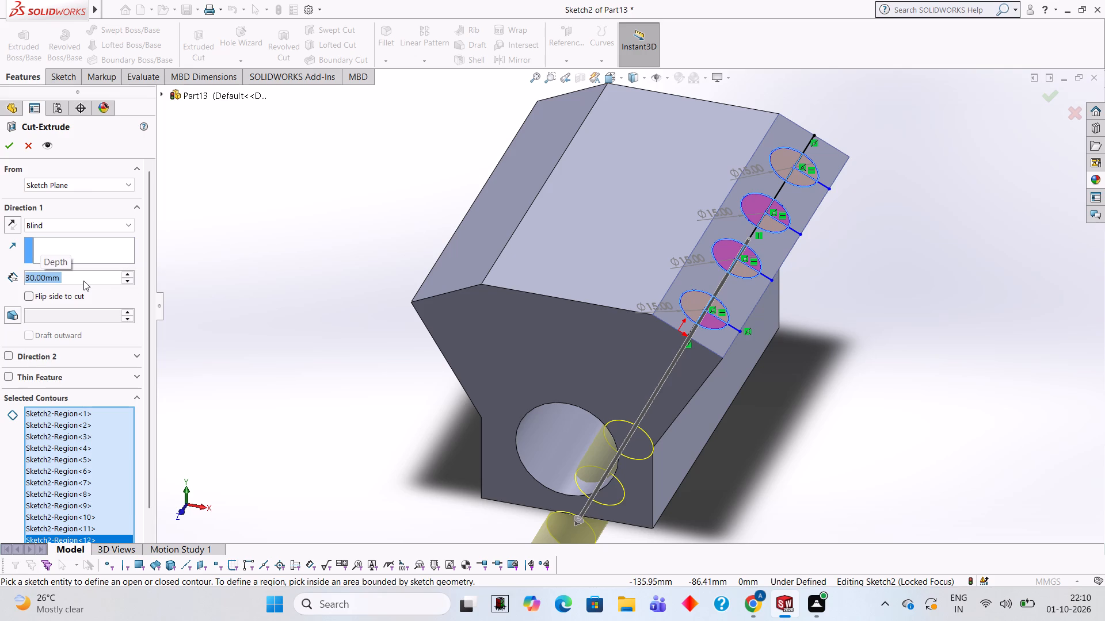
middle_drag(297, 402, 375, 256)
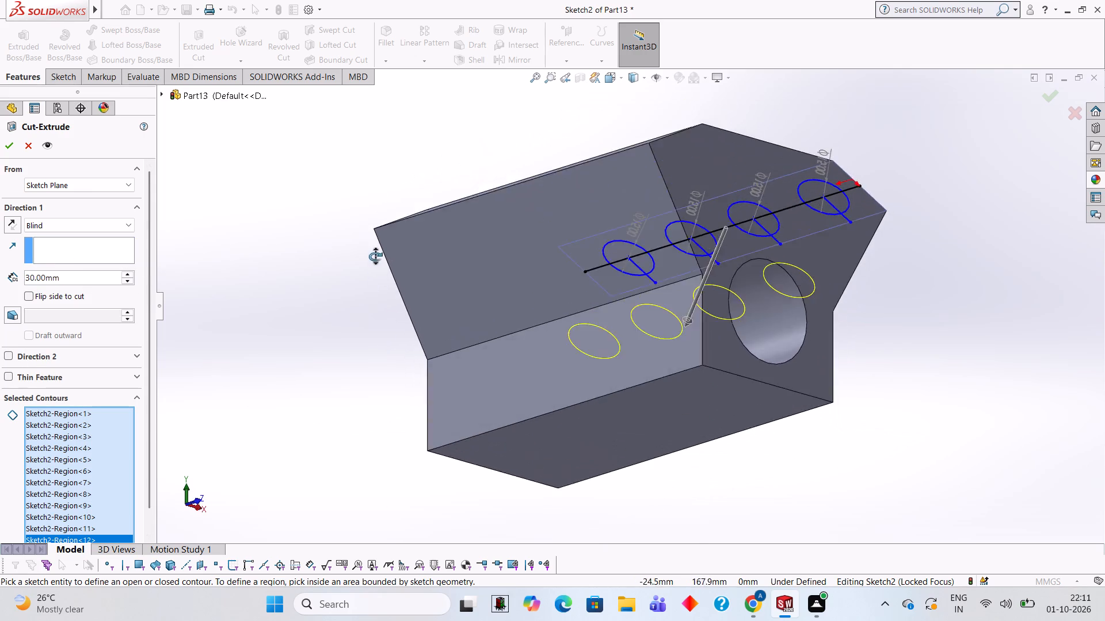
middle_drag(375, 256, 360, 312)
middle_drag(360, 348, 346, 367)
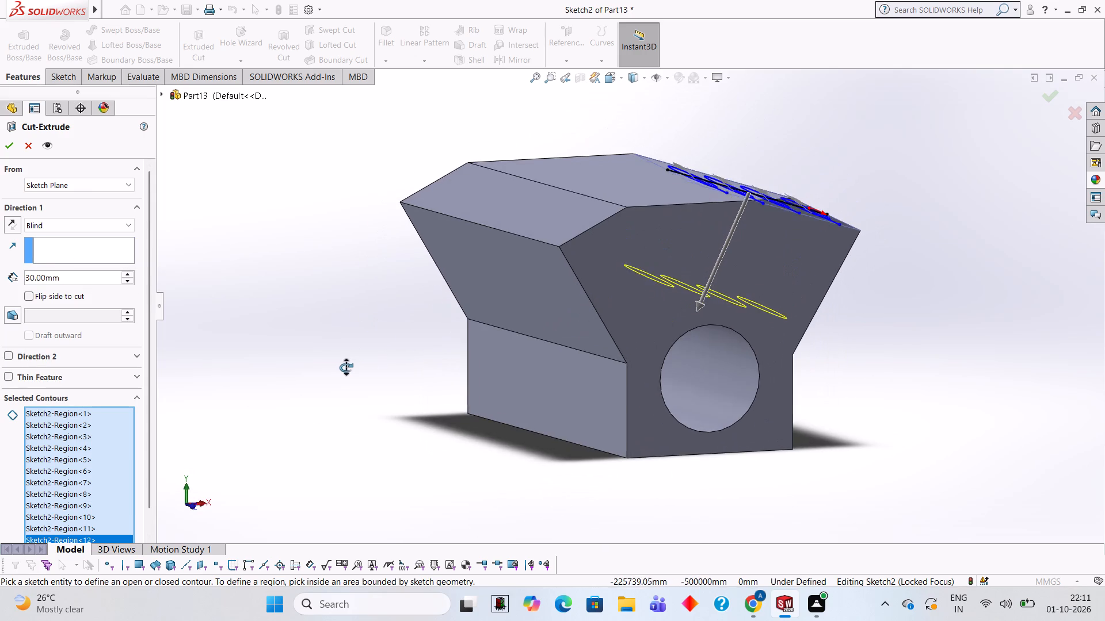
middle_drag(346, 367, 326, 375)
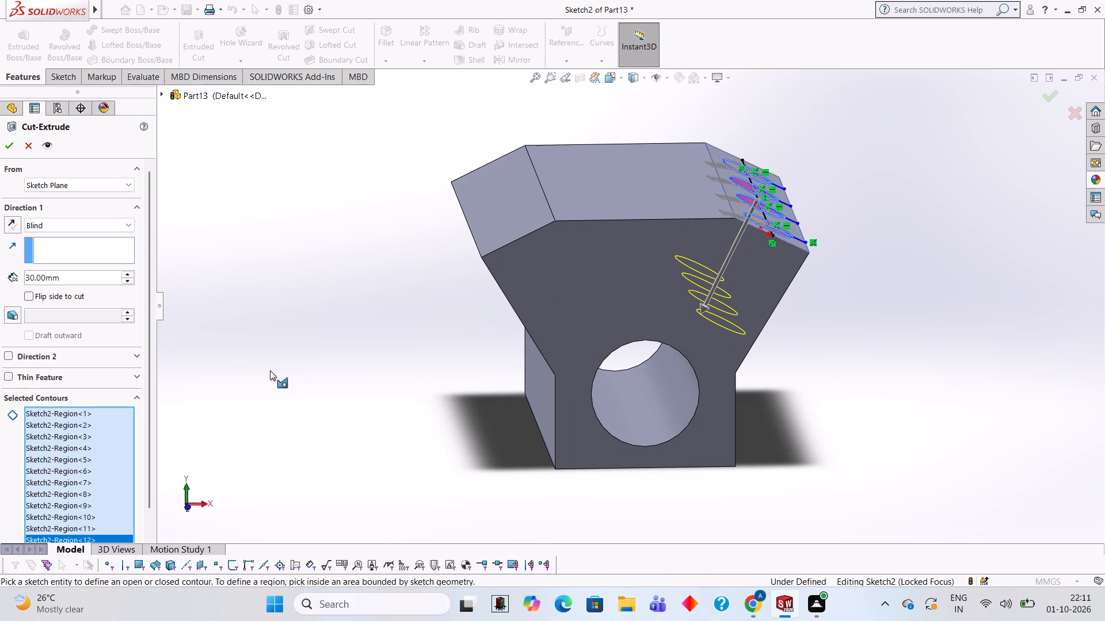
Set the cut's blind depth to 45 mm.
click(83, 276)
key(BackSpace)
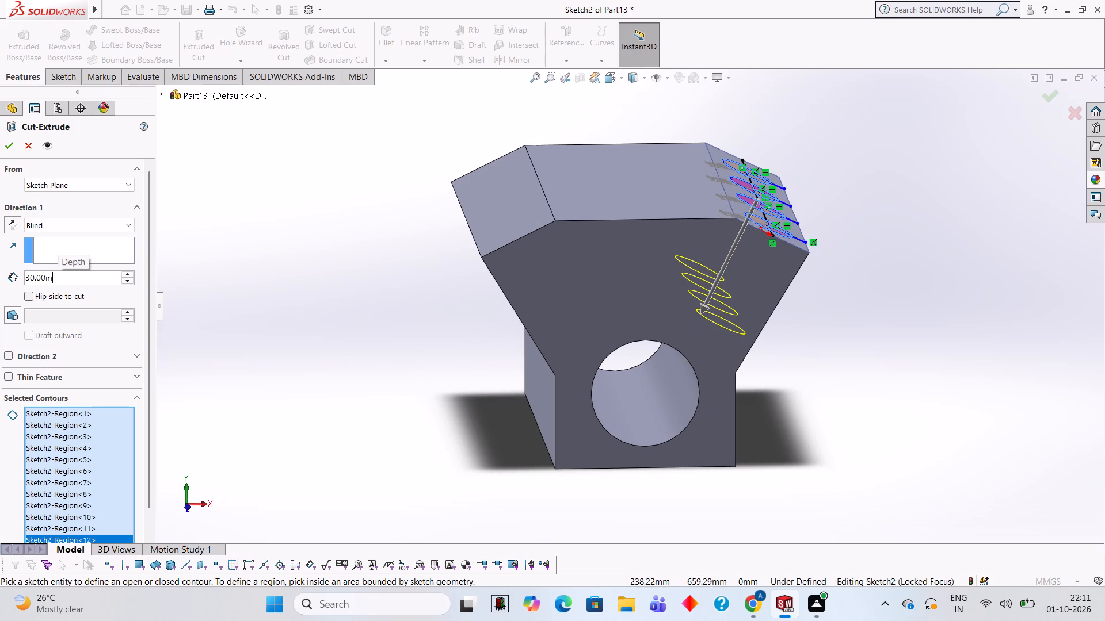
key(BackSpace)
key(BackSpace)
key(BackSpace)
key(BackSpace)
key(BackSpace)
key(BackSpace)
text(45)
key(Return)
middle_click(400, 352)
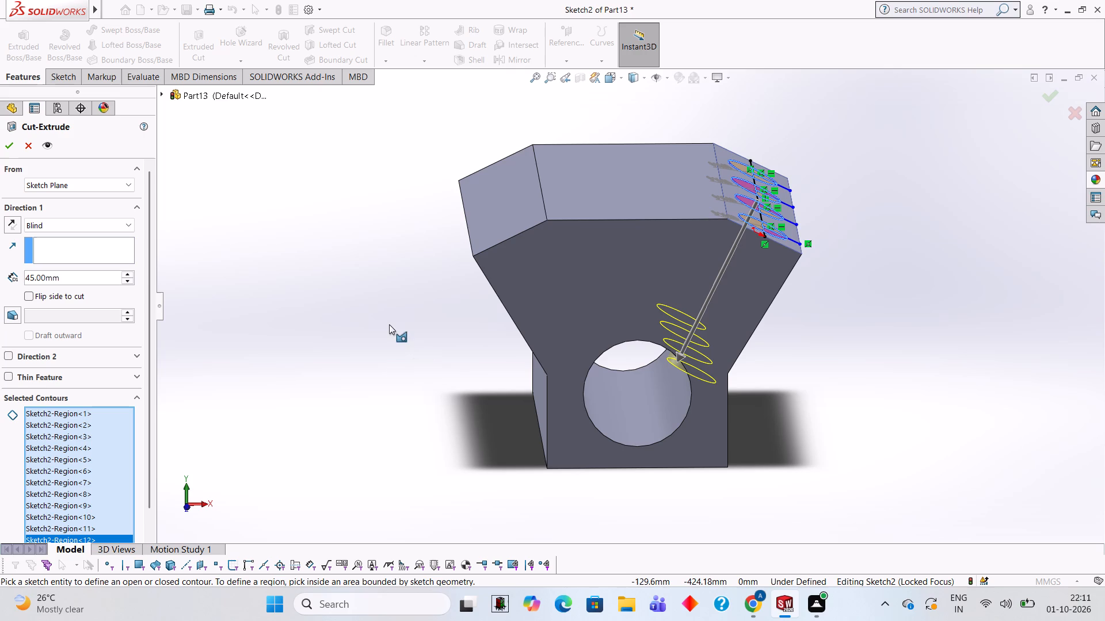
Set the blind depth to 40 mm and complete the Extruded Cut of the four circles.
click(82, 278)
key(BackSpace)
key(BackSpace)
key(BackSpace)
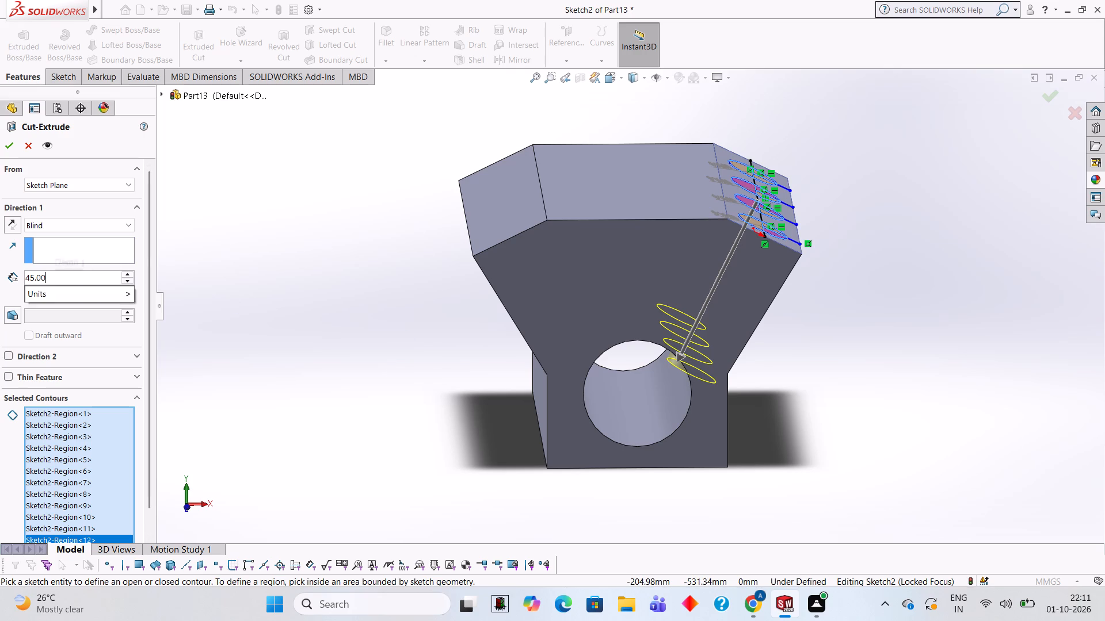
key(BackSpace)
key(BackSpace)
key(BackSpace)
key(BackSpace)
text(40)
key(Return)
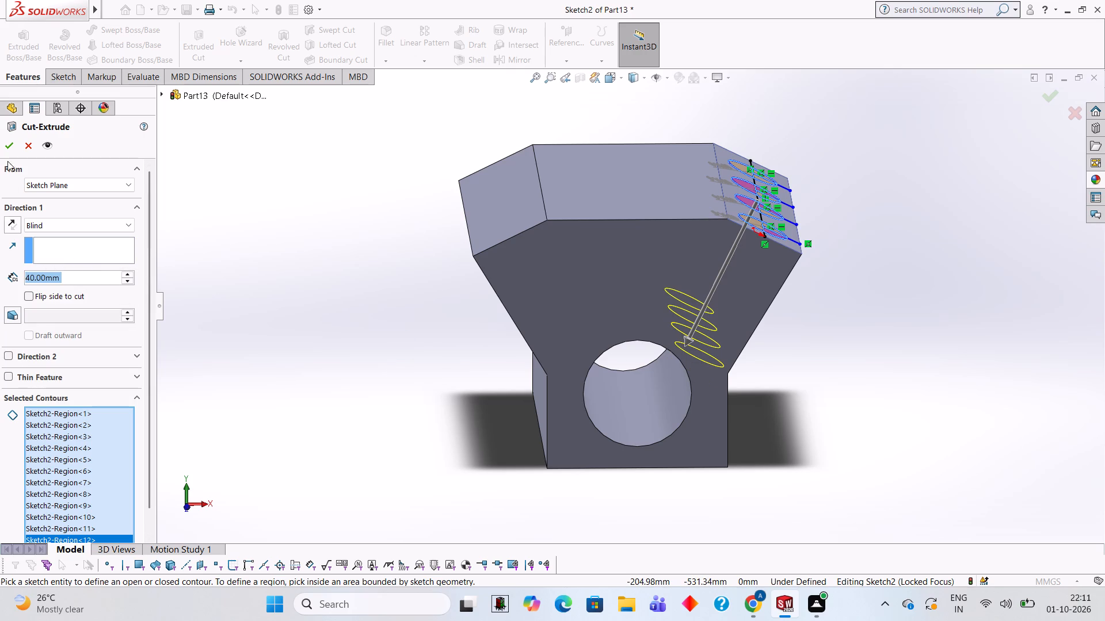
click(11, 145)
click(258, 290)
Start a sketch on the opposite sloped upper face and draw a 17.5 mm lengthwise line from its front edge's midpoint.
middle_drag(325, 391, 357, 360)
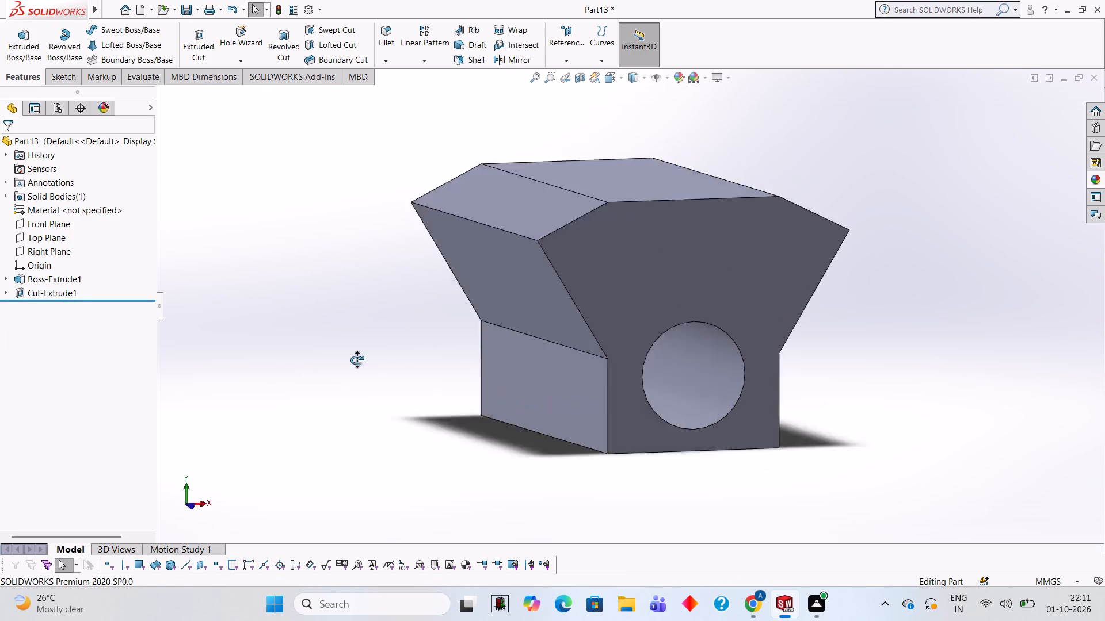
middle_drag(357, 360, 297, 406)
middle_drag(346, 323, 346, 439)
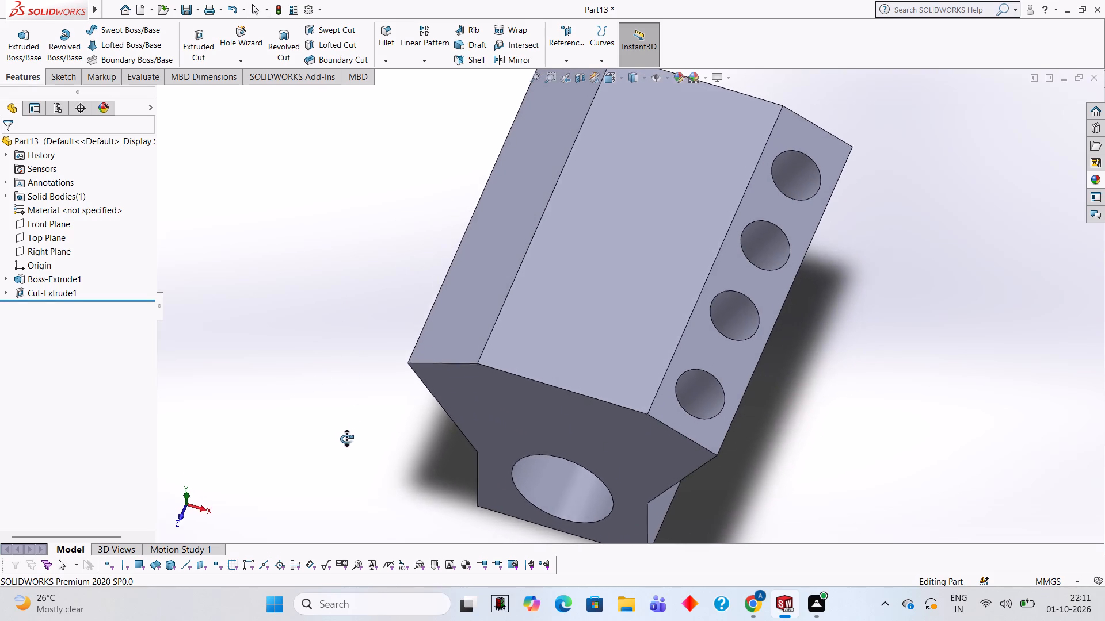
middle_drag(346, 439, 259, 428)
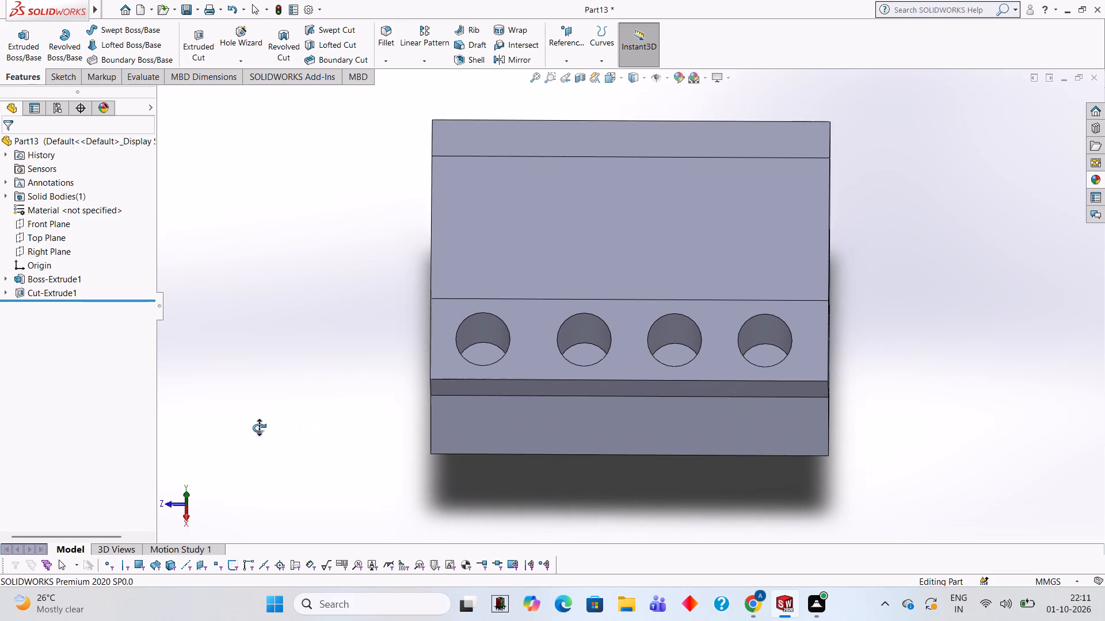
middle_drag(259, 428, 367, 398)
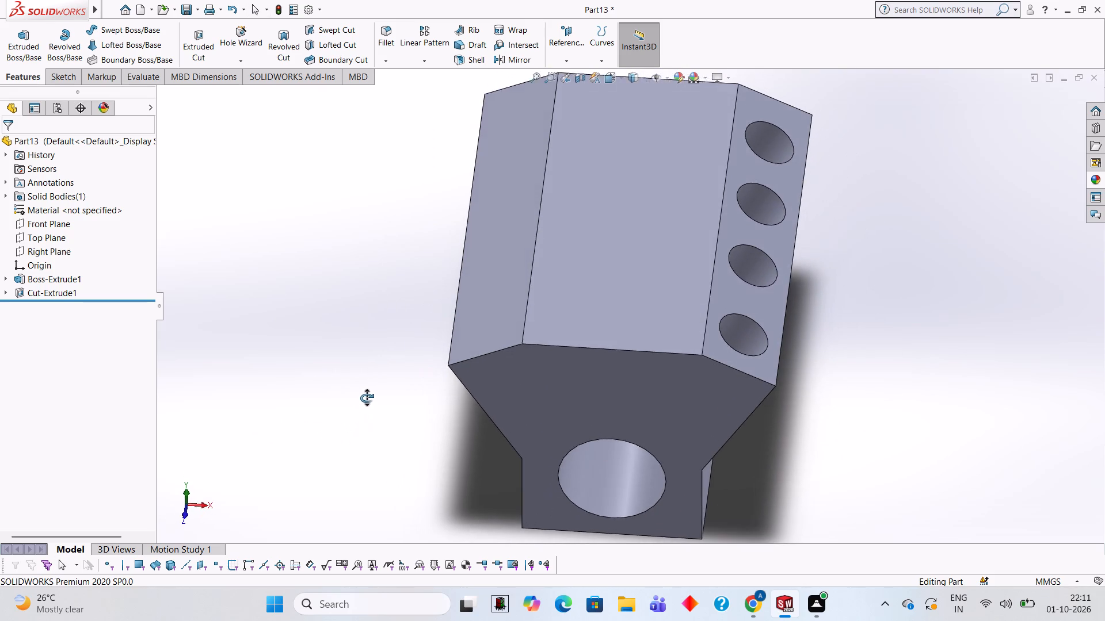
middle_drag(367, 398, 367, 379)
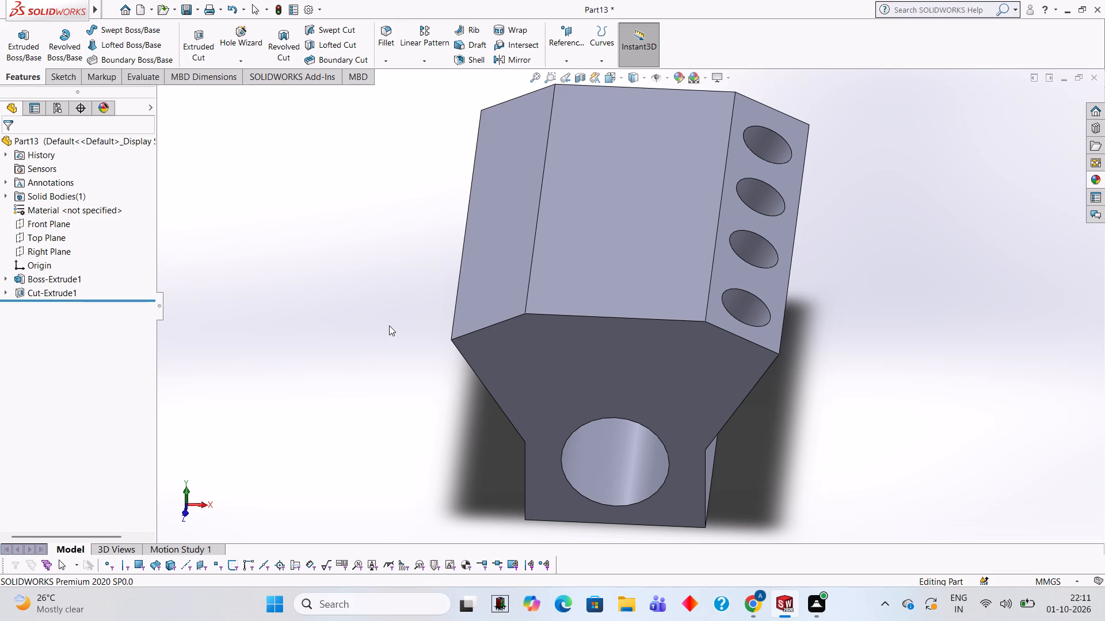
click(510, 223)
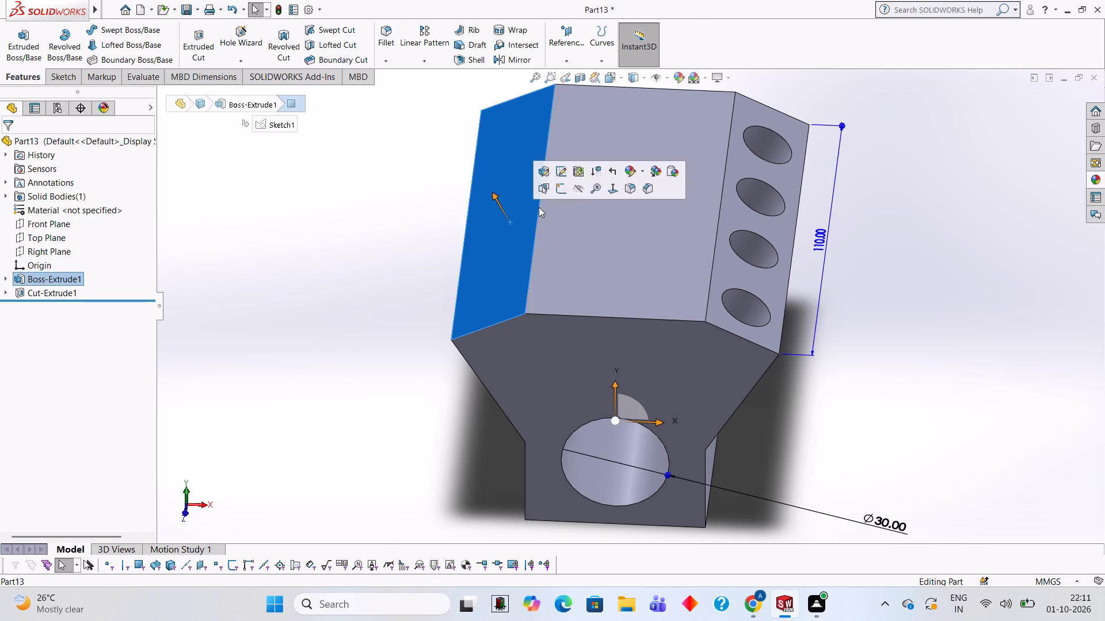
click(559, 186)
key(ctrl+8)
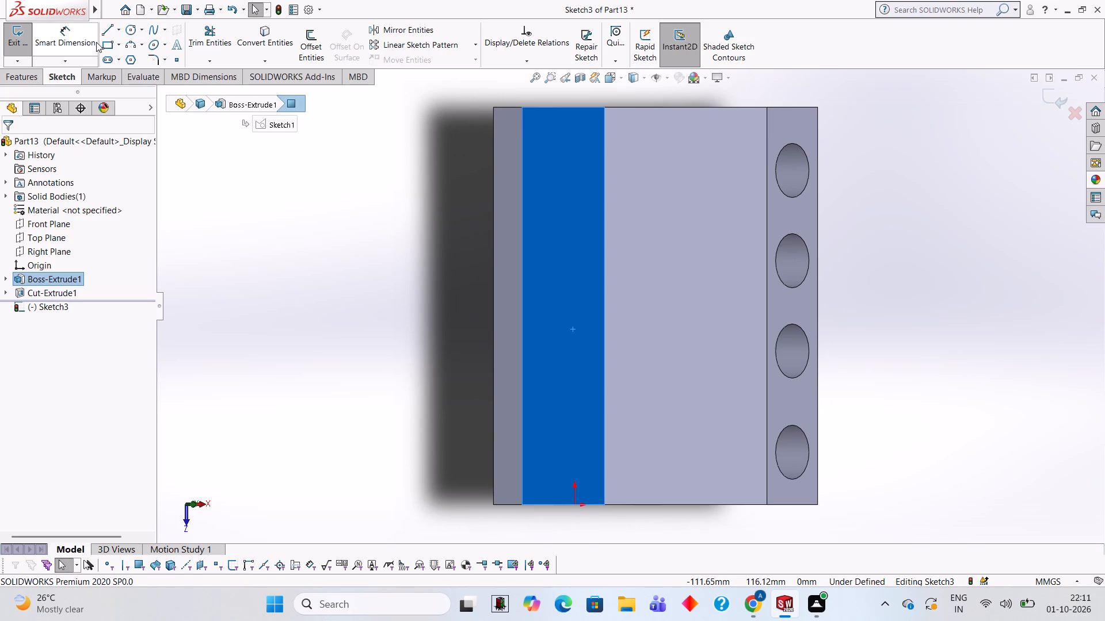
click(106, 30)
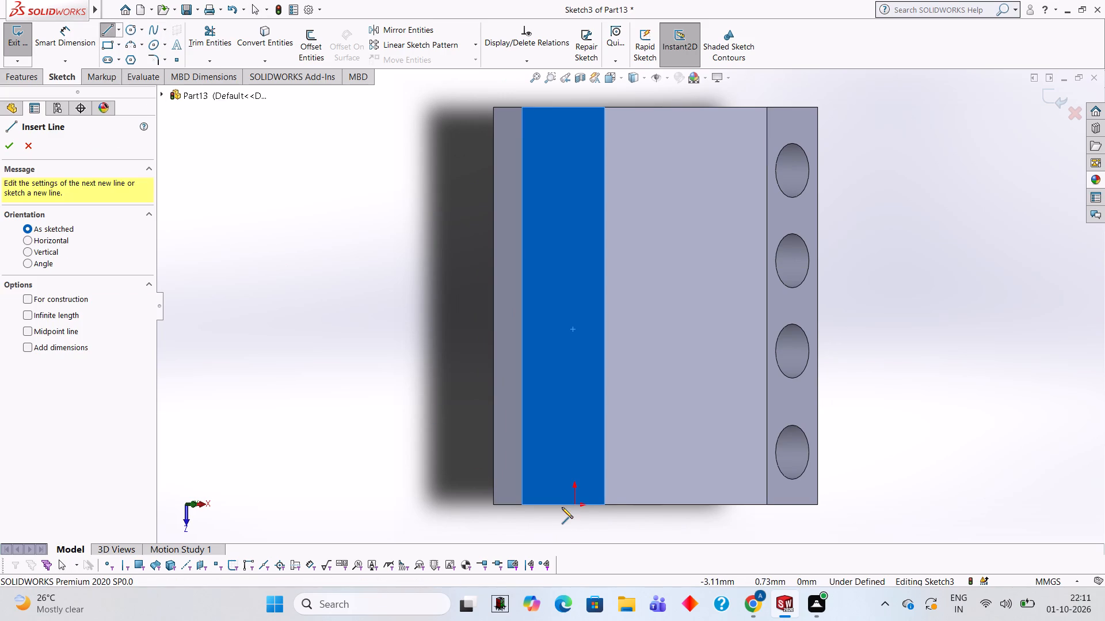
click(562, 507)
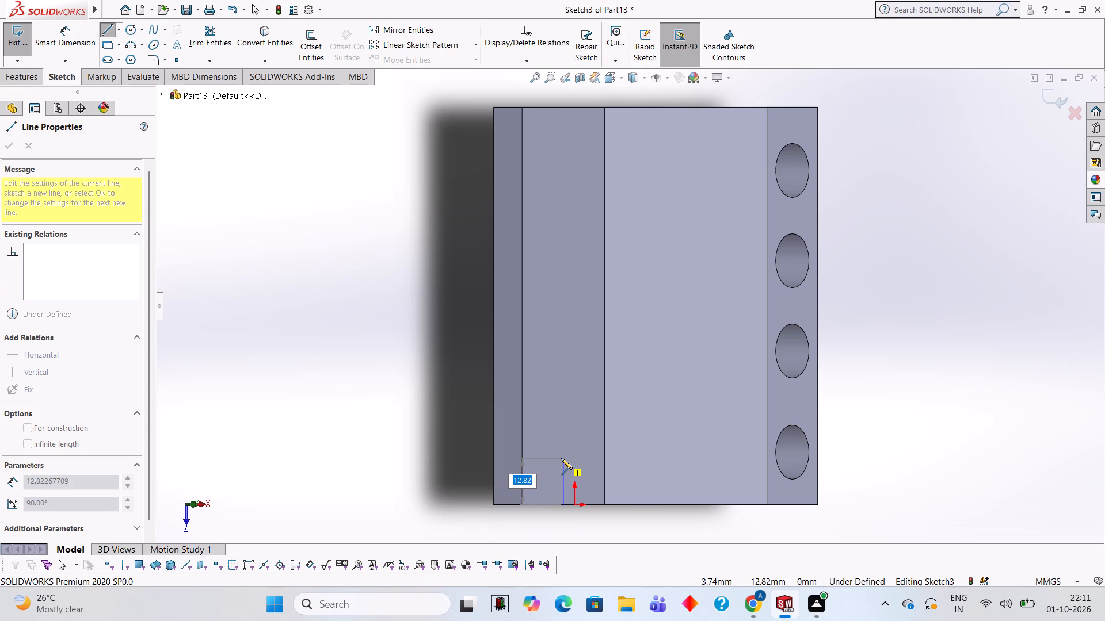
text(17.5)
key(Return)
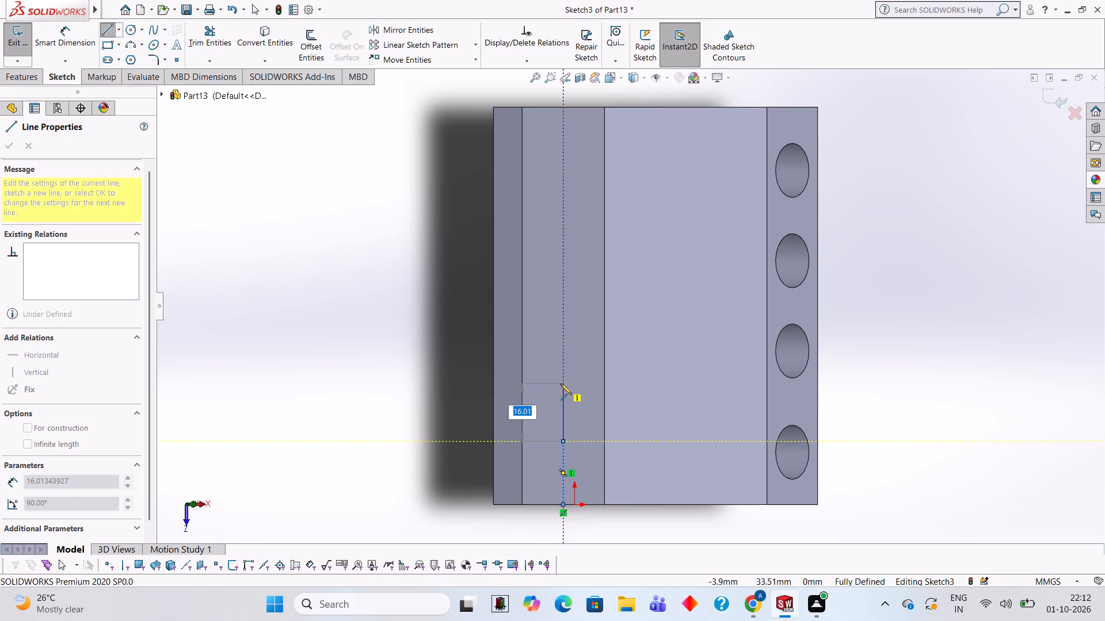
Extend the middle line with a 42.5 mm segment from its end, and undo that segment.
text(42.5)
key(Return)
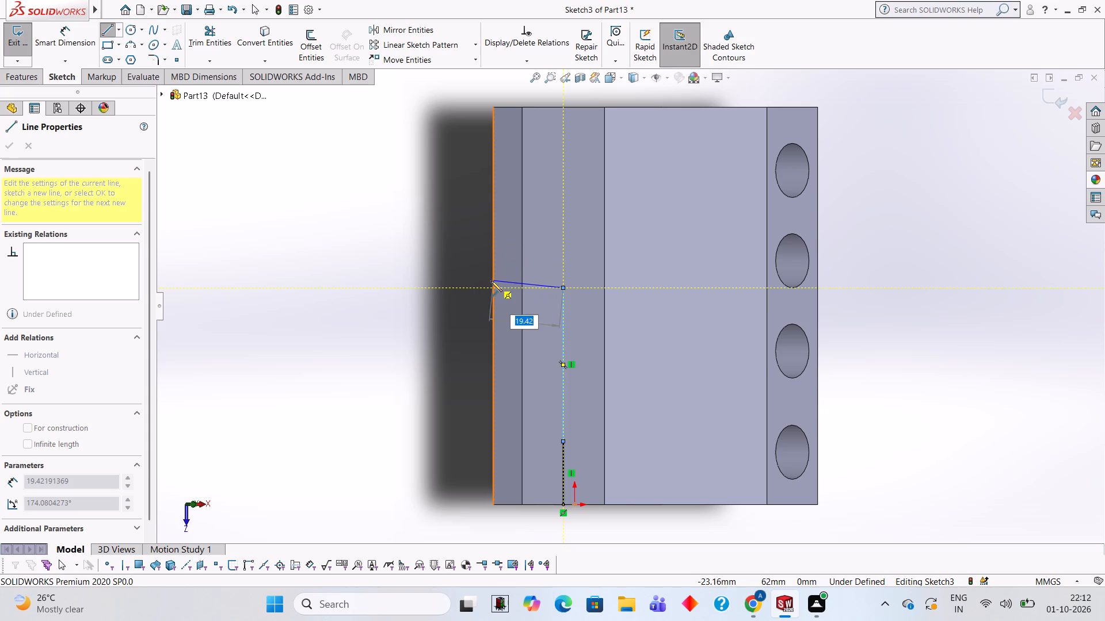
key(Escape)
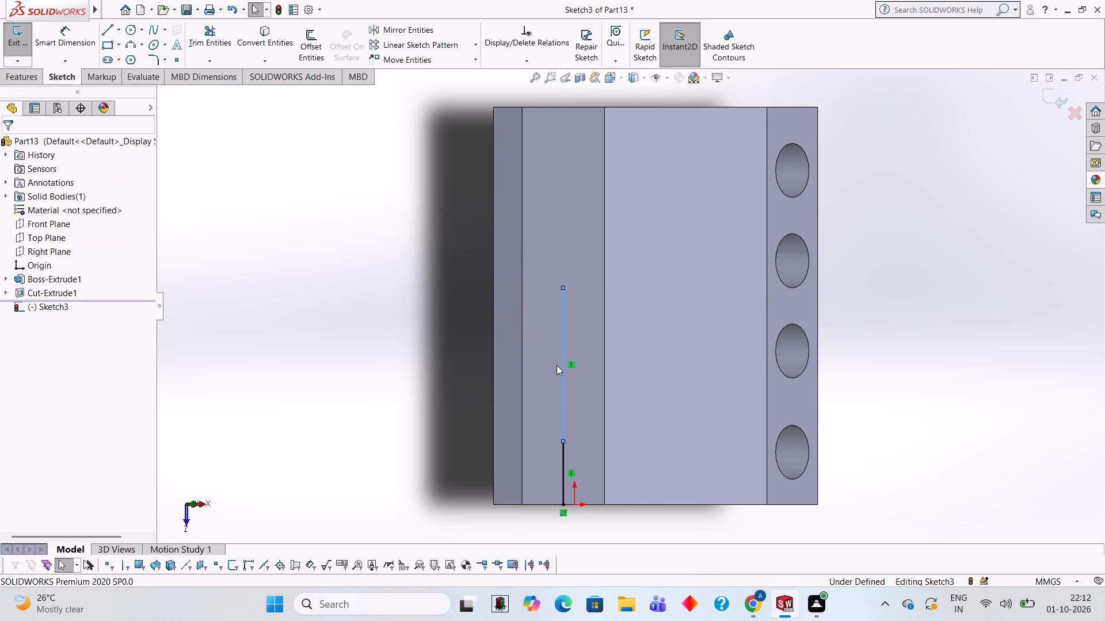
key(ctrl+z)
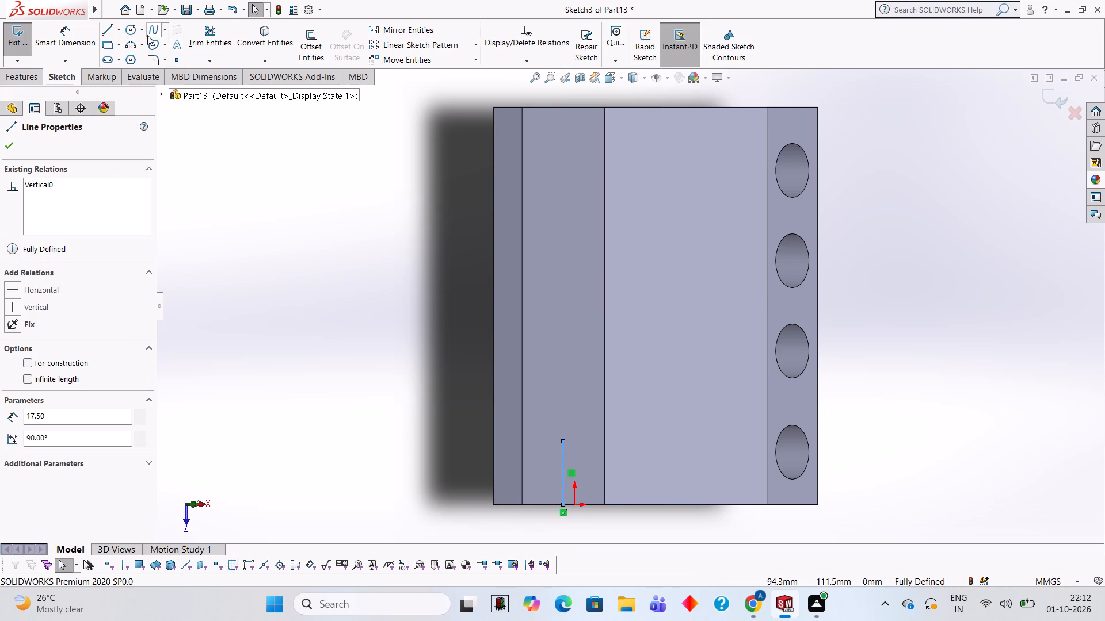
Draw three overlapping lines of 42.5, 67.5 and 92.5 mm from the same front-edge midpoint along the sloped face's middle.
click(104, 32)
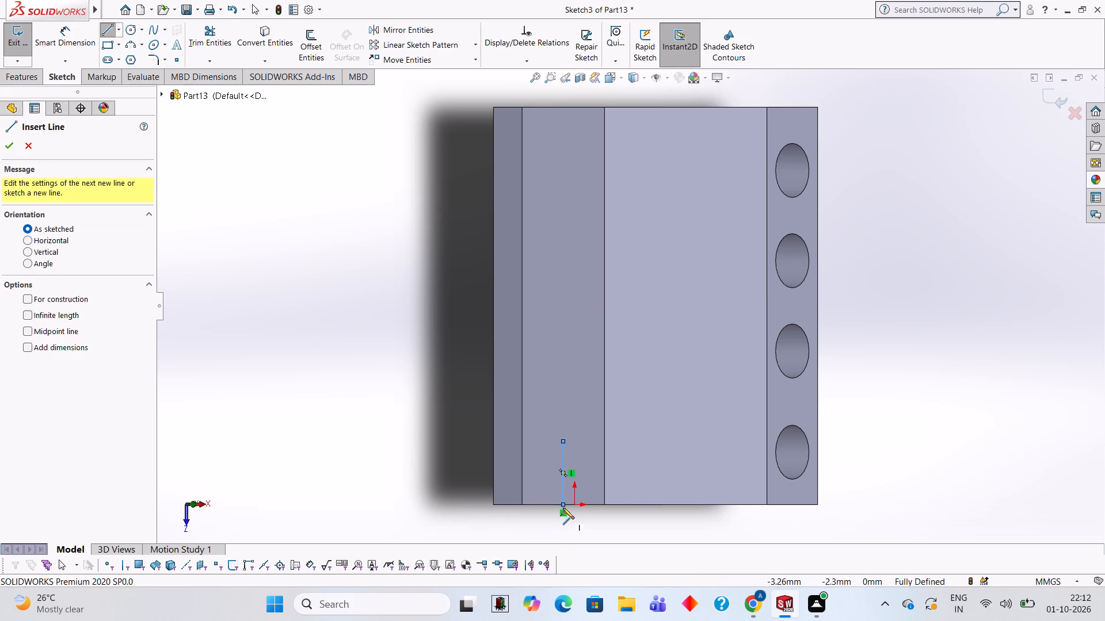
click(562, 504)
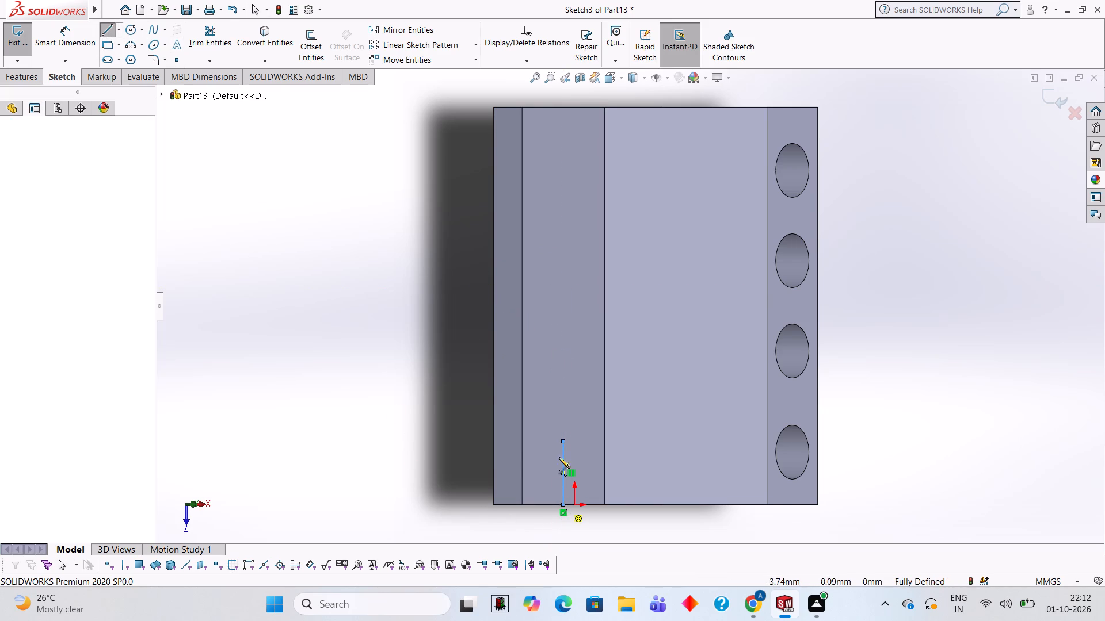
text(42.5)
key(Return)
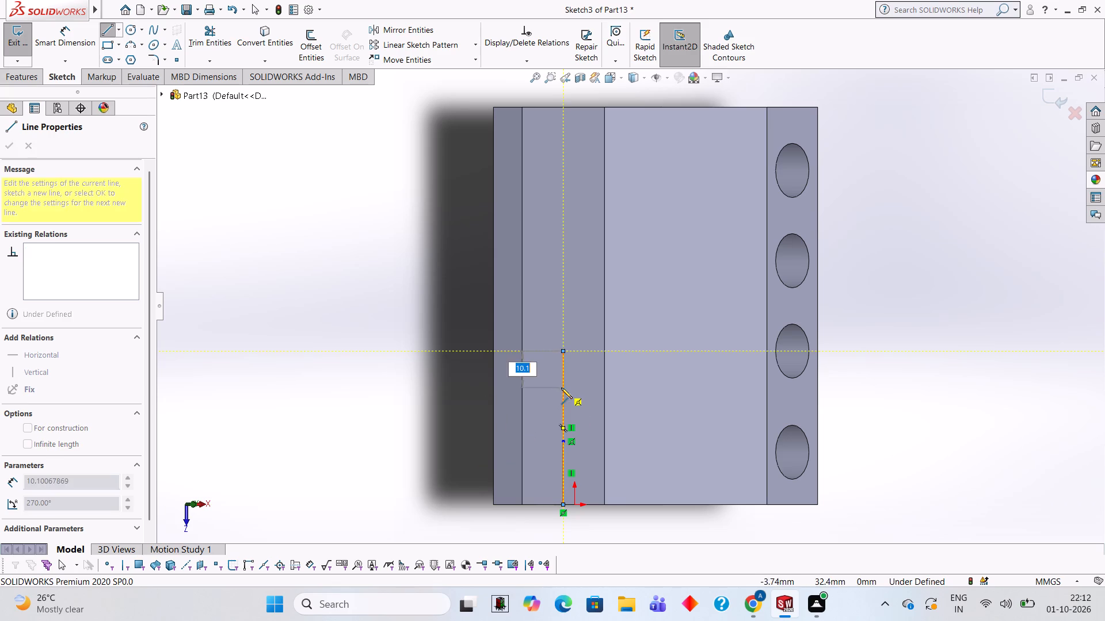
click(562, 505)
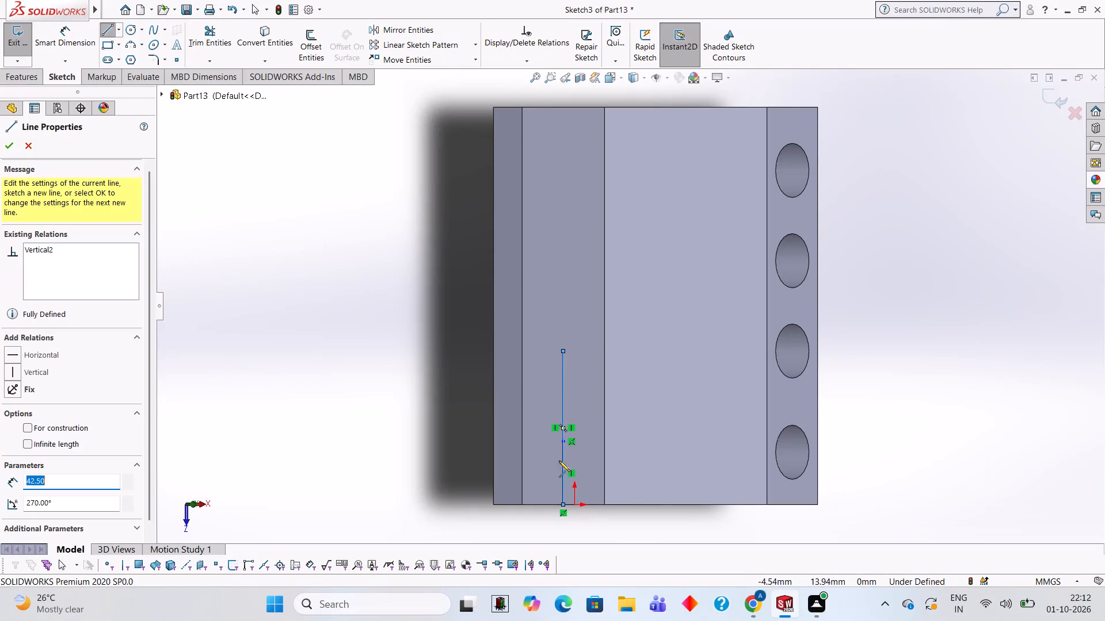
click(562, 504)
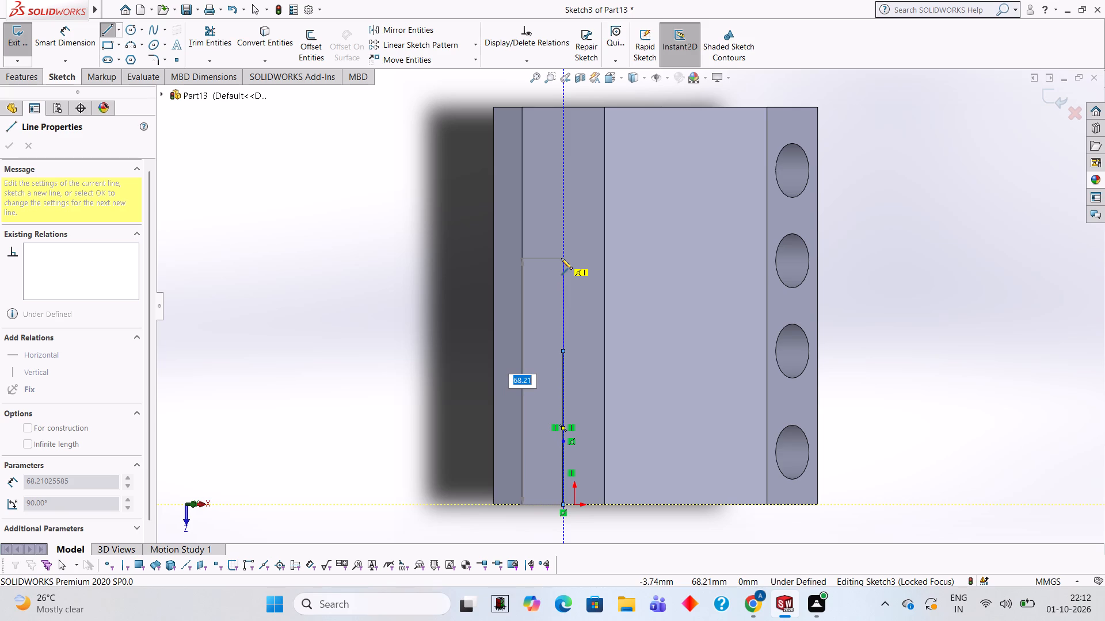
text(67.5)
key(Return)
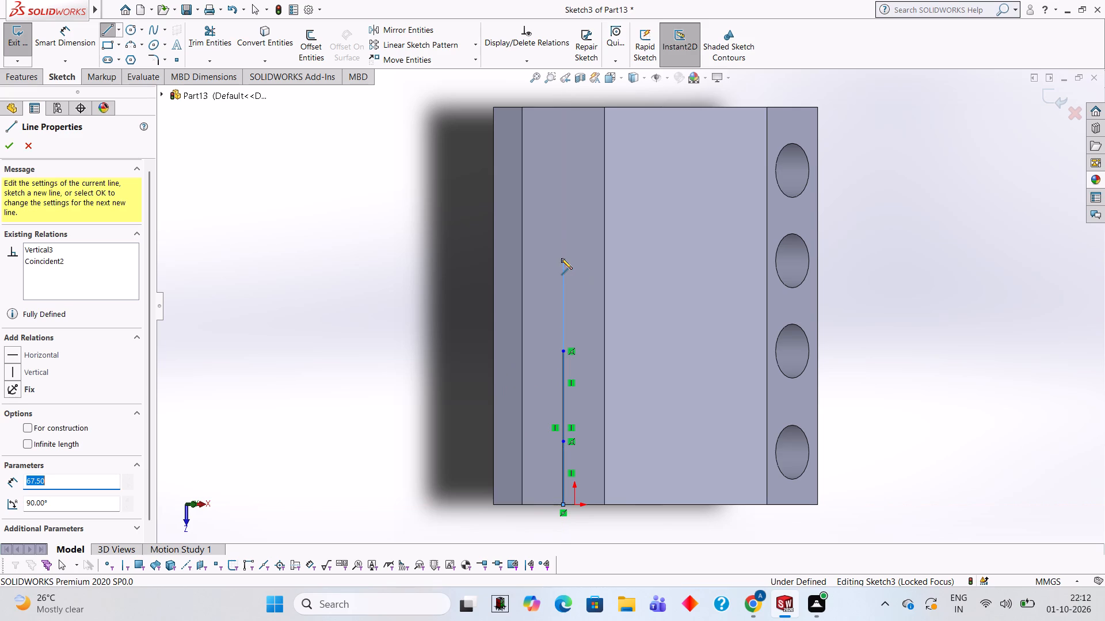
click(561, 503)
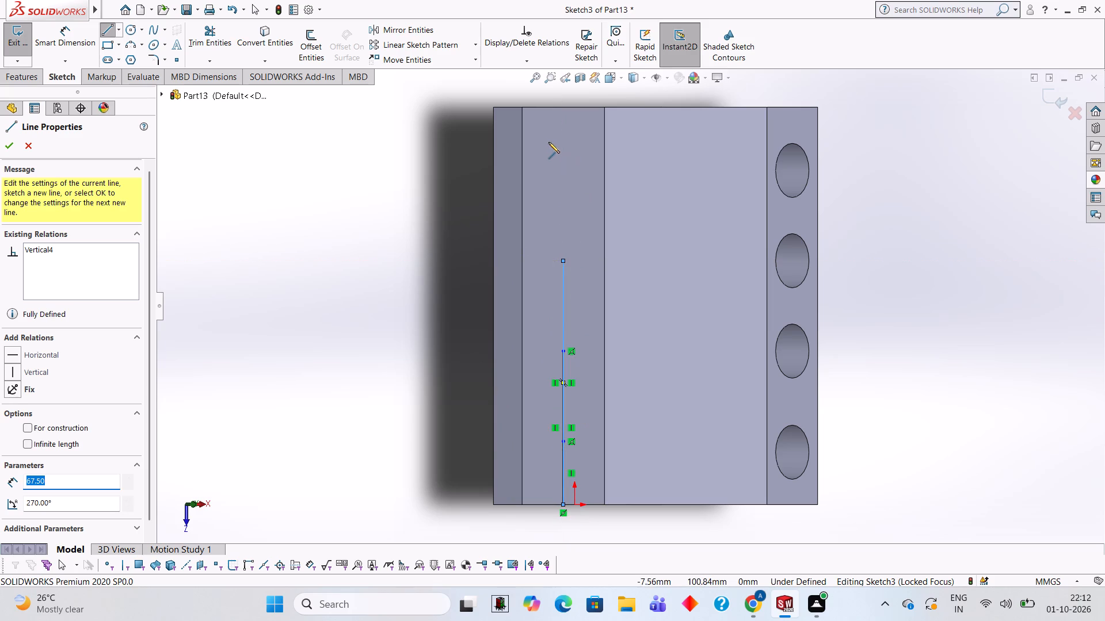
click(562, 504)
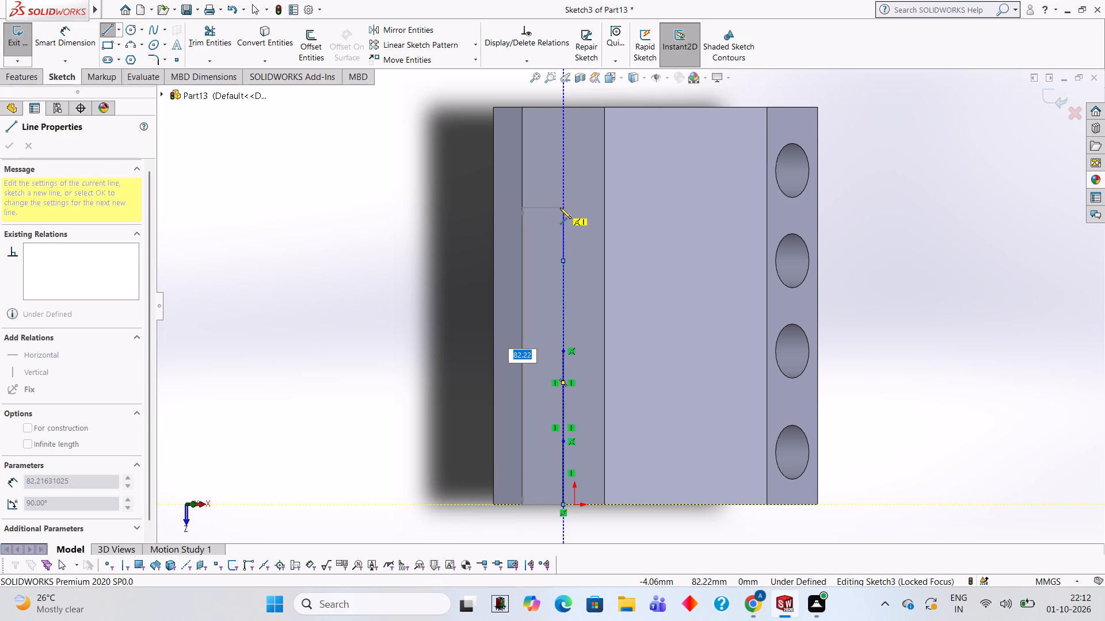
text(92.5)
key(Return)
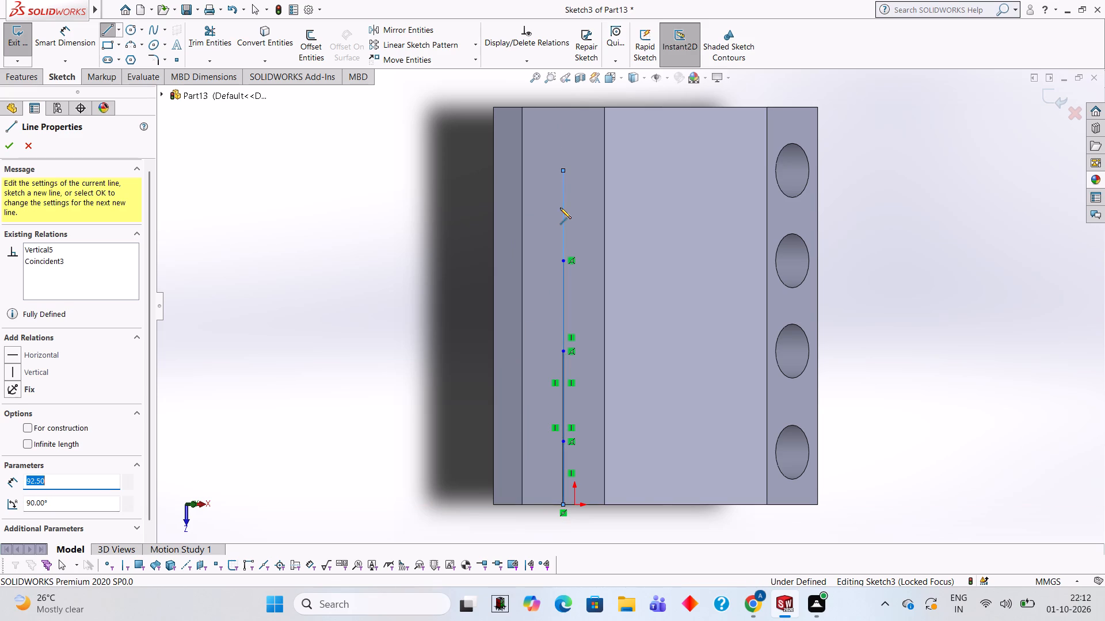
key(Escape)
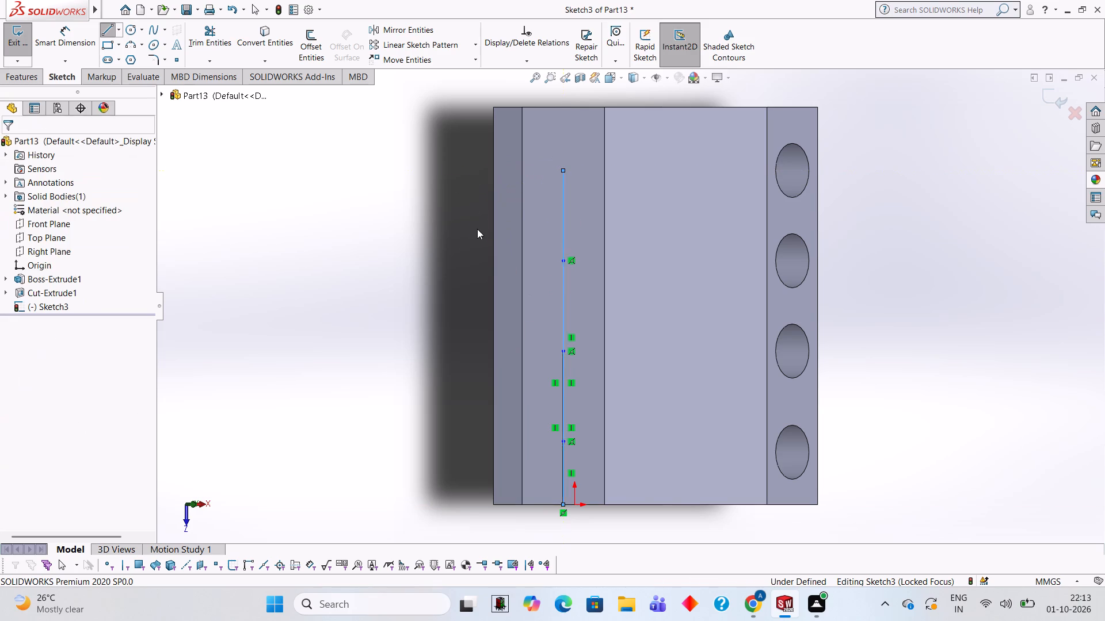
Draw three 15 mm diameter circles centred on the far ends of the 92.5, 67.5 and 42.5 mm lines.
click(125, 29)
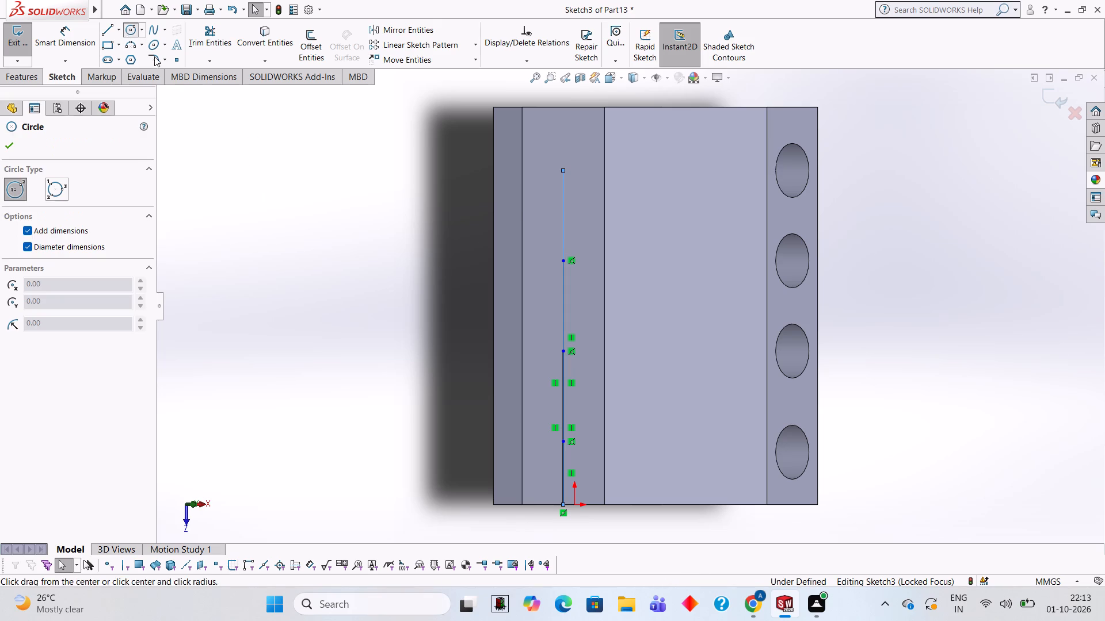
click(561, 171)
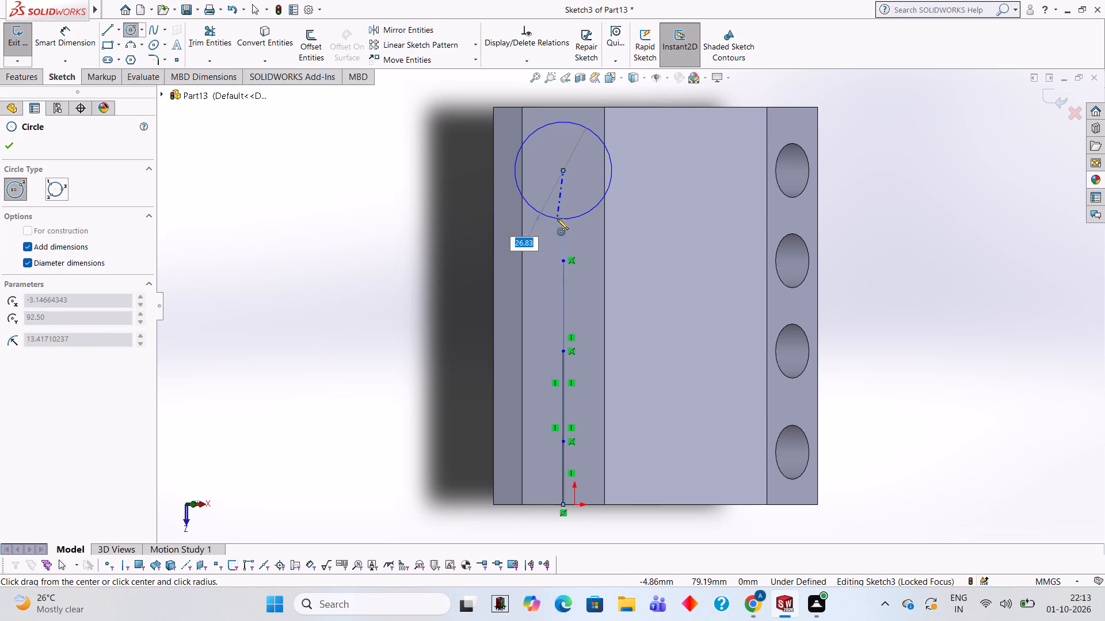
text(15)
key(Return)
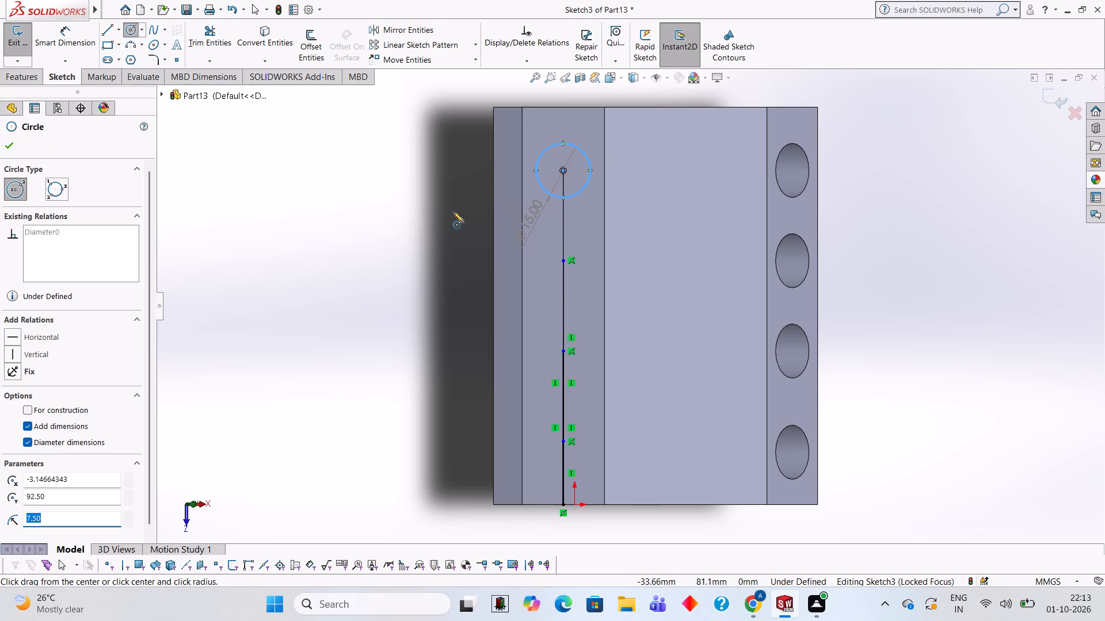
click(562, 259)
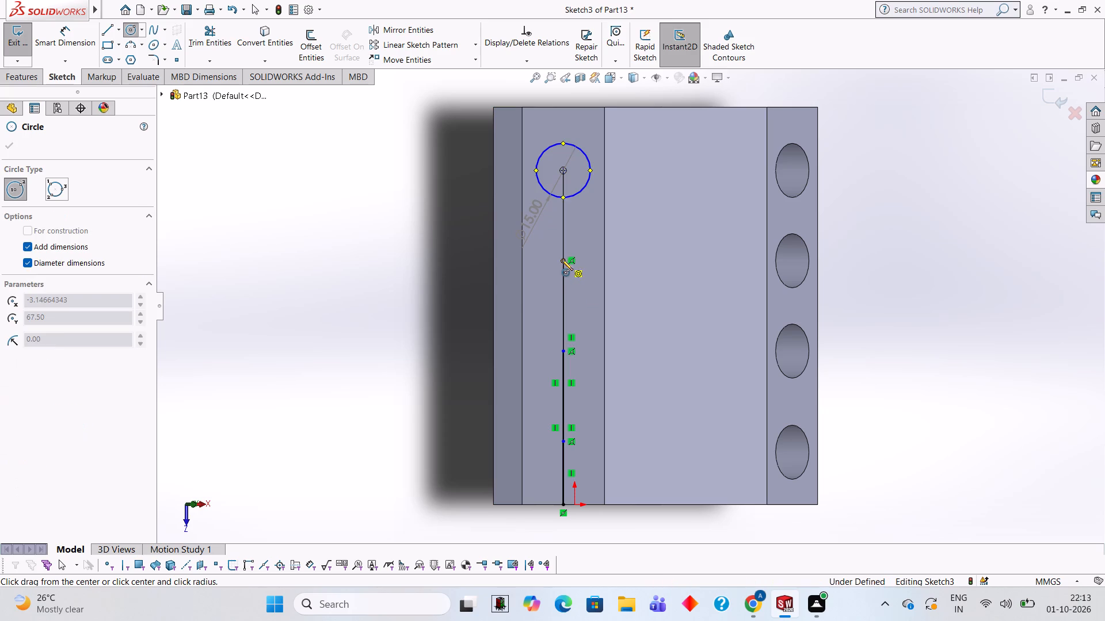
key(1)
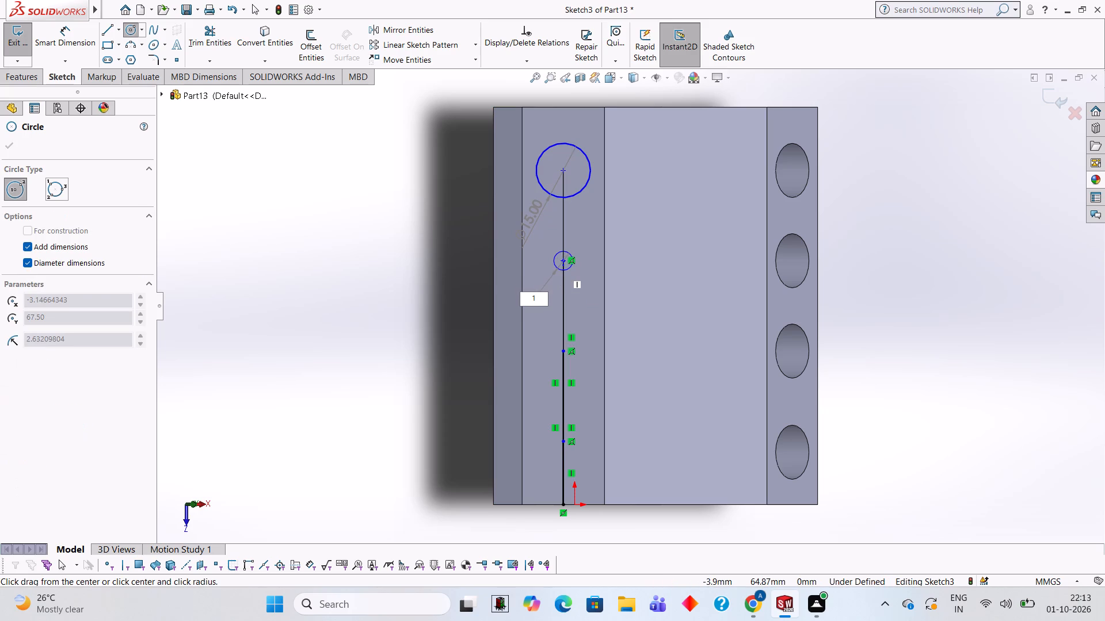
key(5)
key(Return)
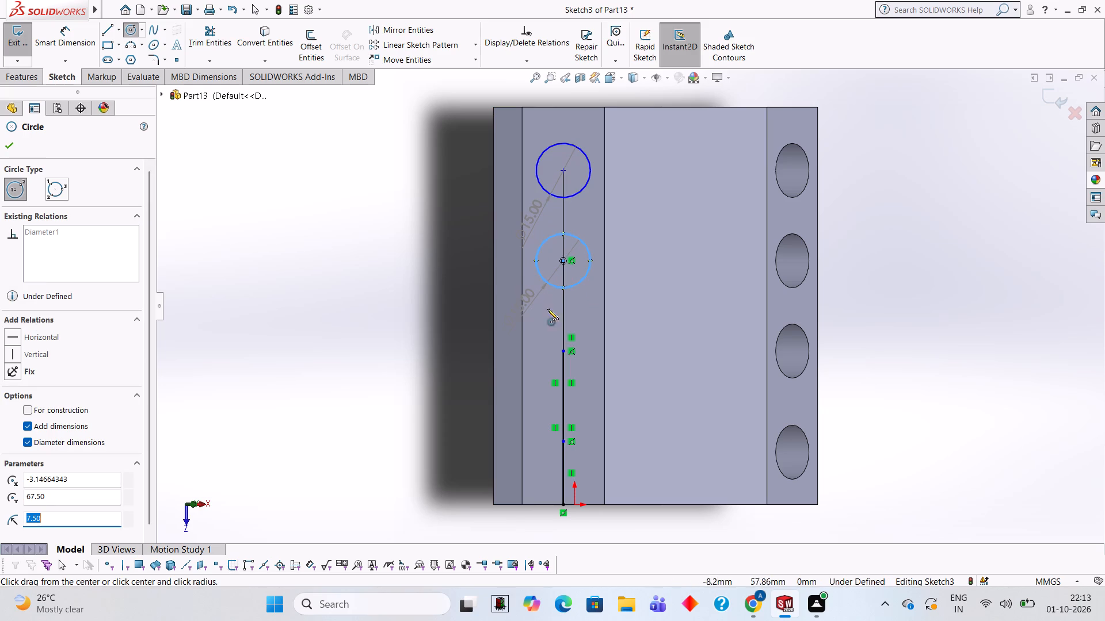
click(562, 352)
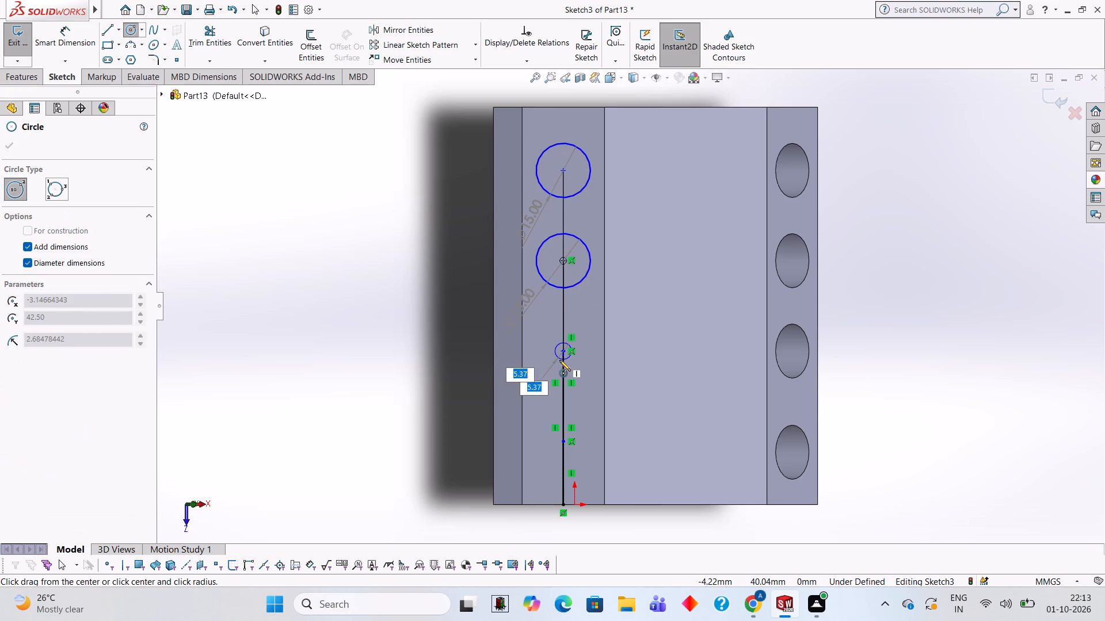
text(15)
key(Return)
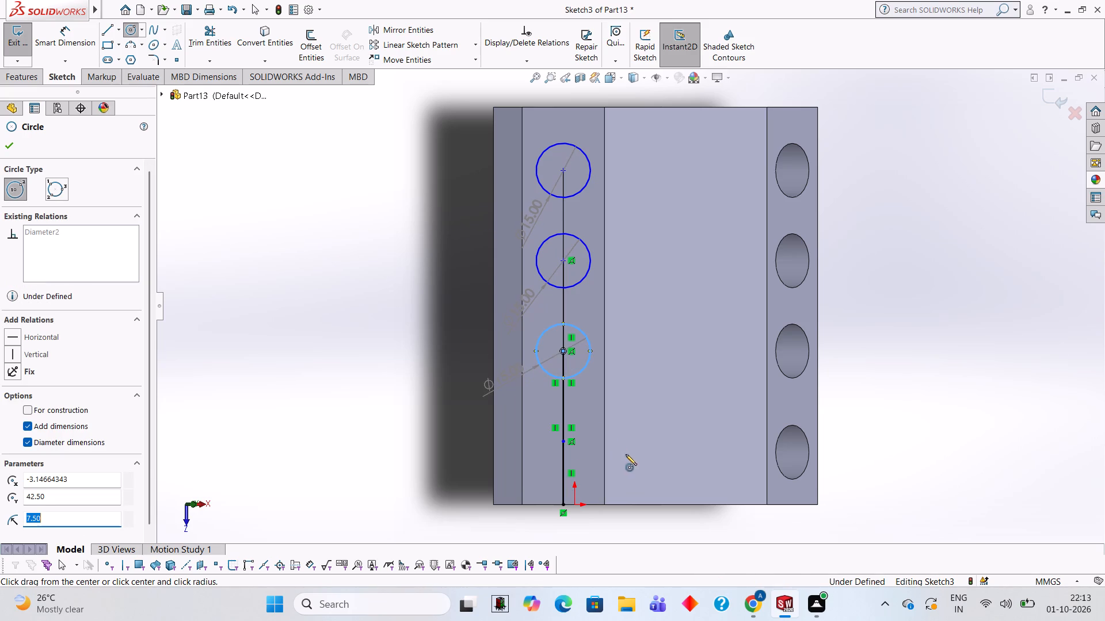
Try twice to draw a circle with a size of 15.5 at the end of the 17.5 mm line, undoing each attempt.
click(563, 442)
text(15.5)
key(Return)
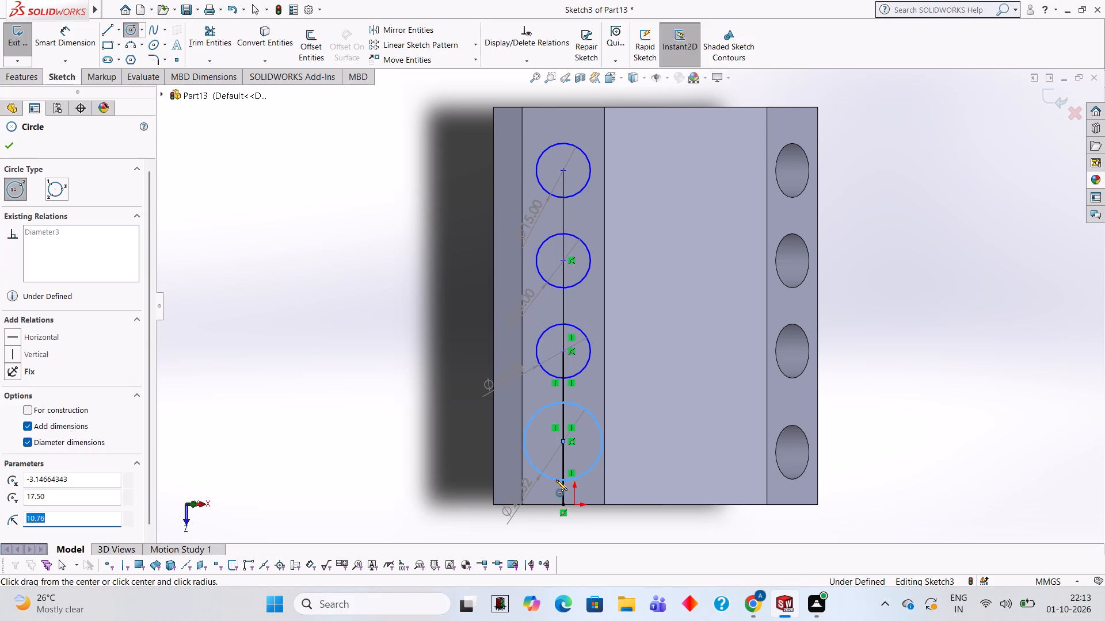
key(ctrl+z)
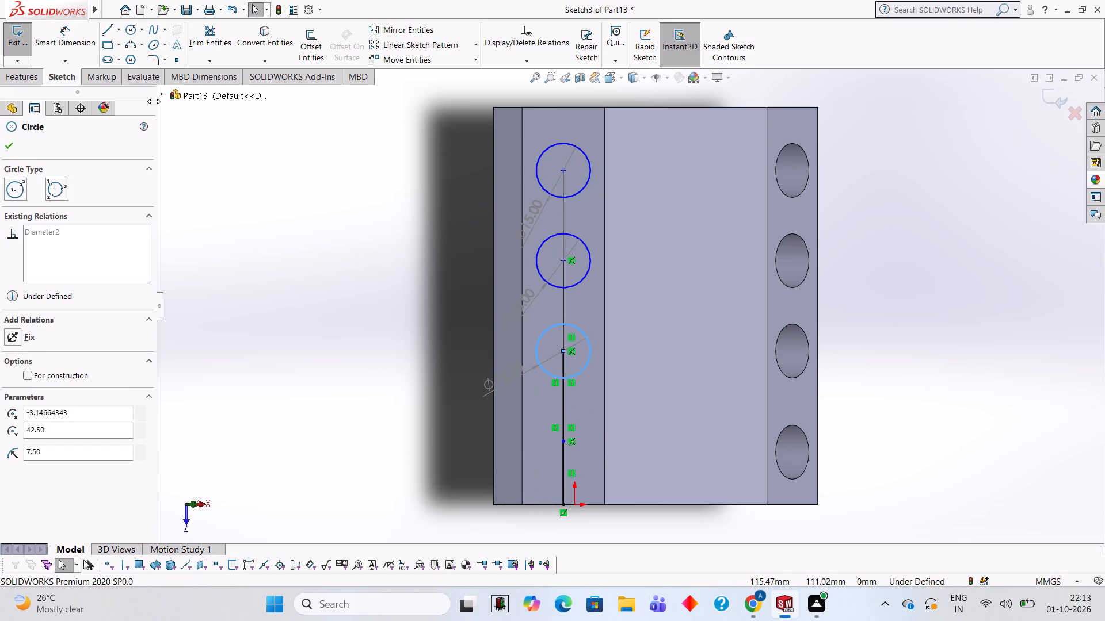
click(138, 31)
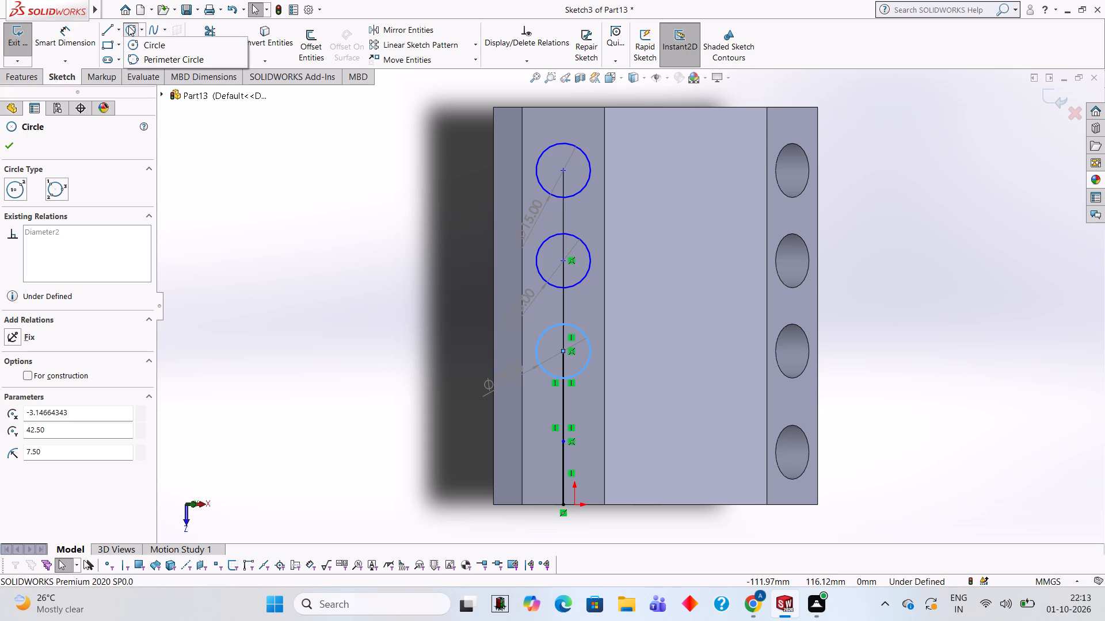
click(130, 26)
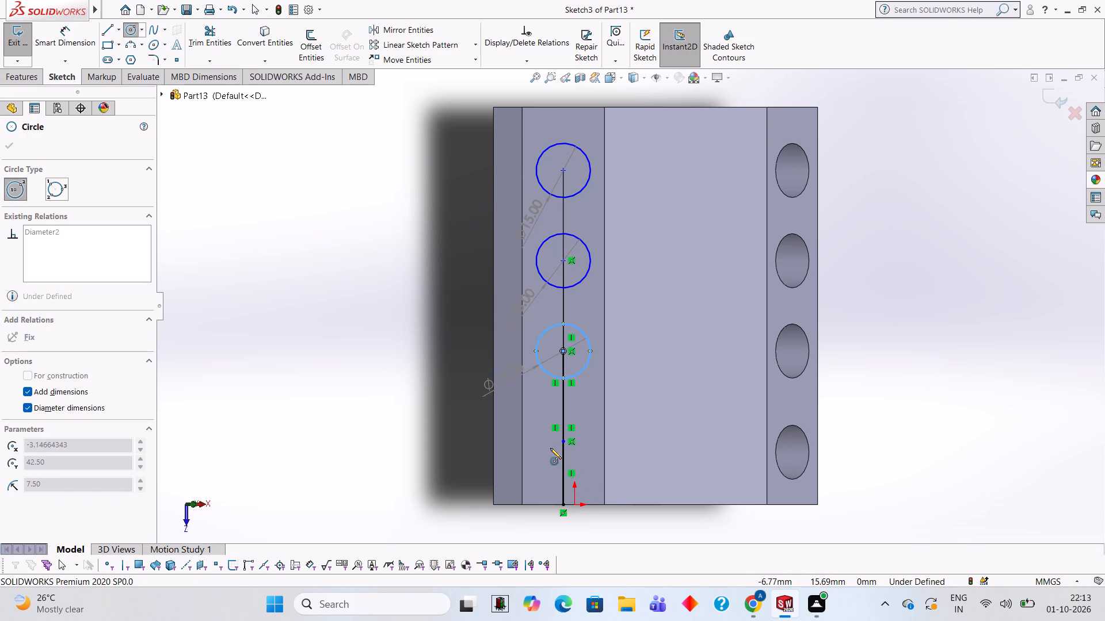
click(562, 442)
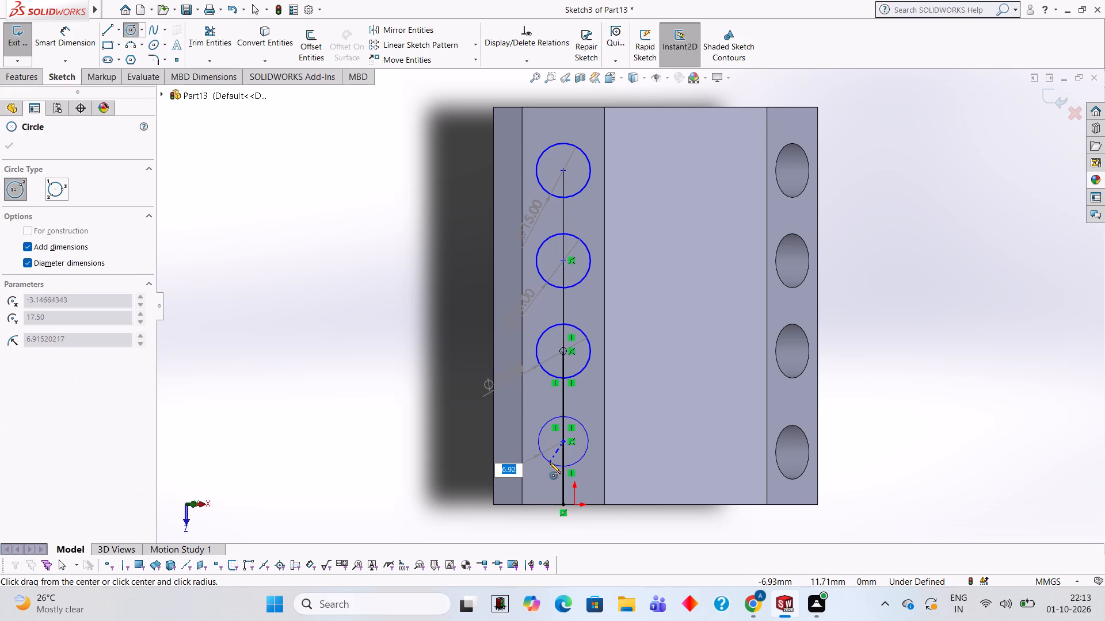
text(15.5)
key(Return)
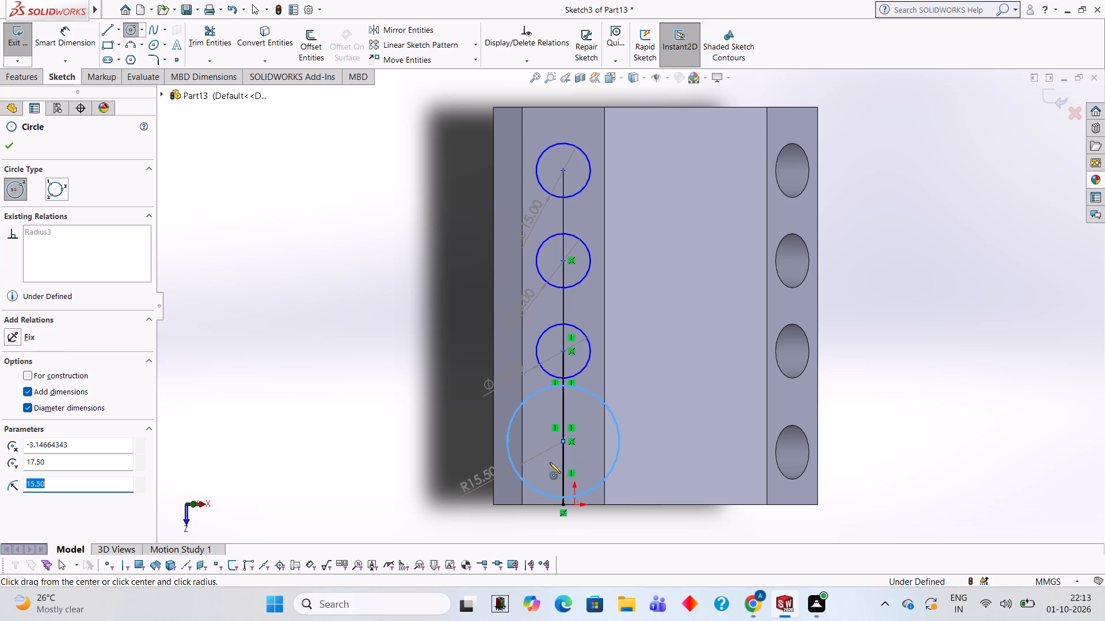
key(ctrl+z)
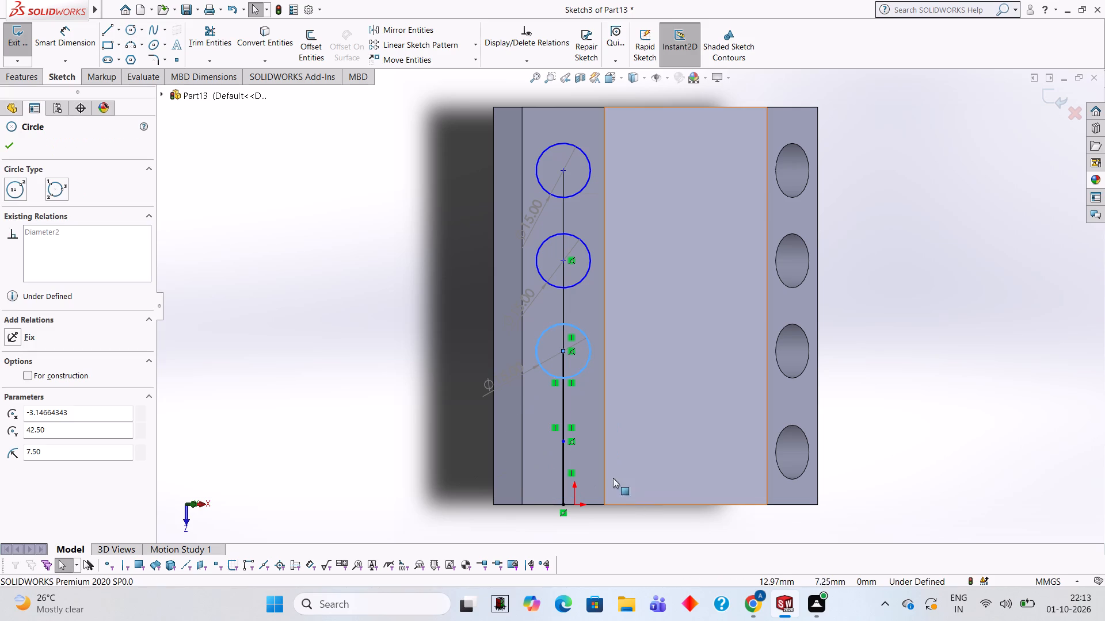
Draw a circle of 7.5 mm radius centred on the end of the 17.5 mm line nearest the front edge.
click(137, 25)
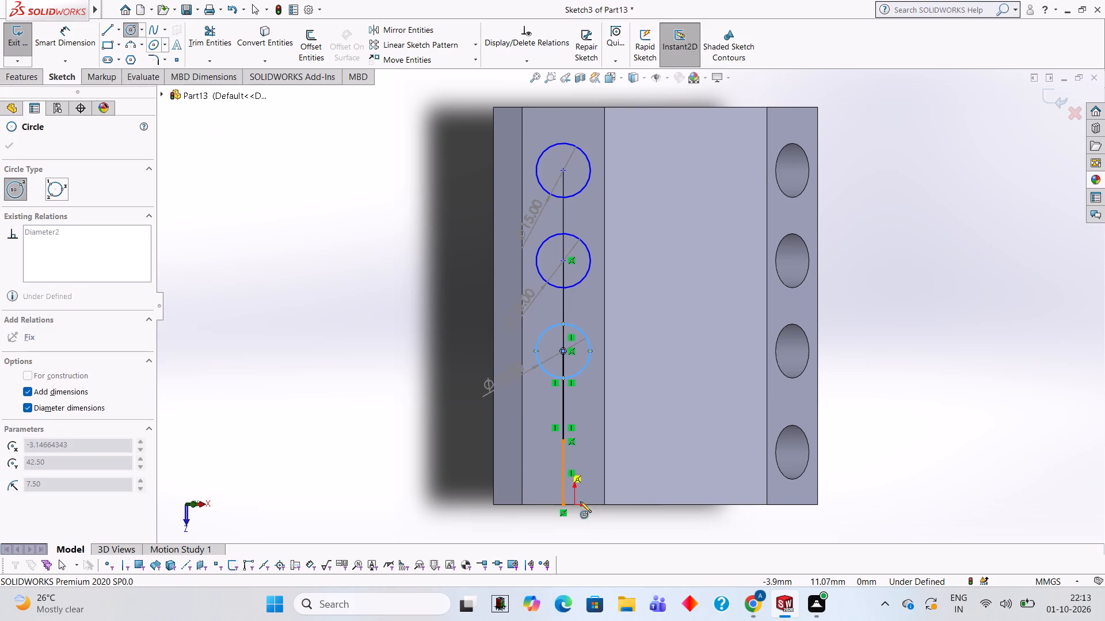
click(561, 443)
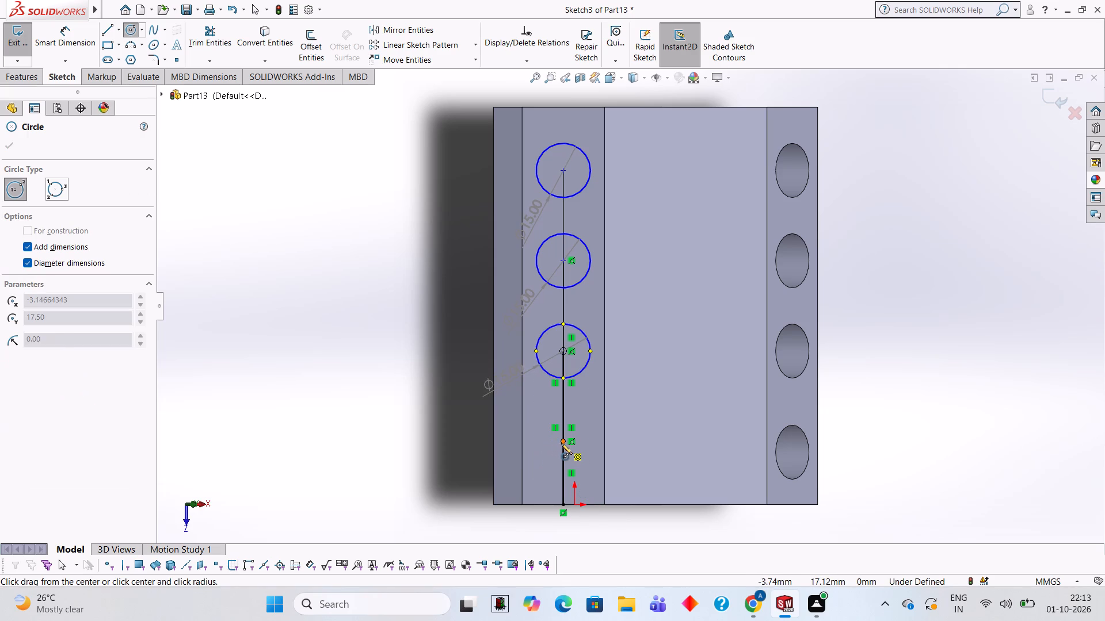
text(7.5)
key(Return)
key(Escape)
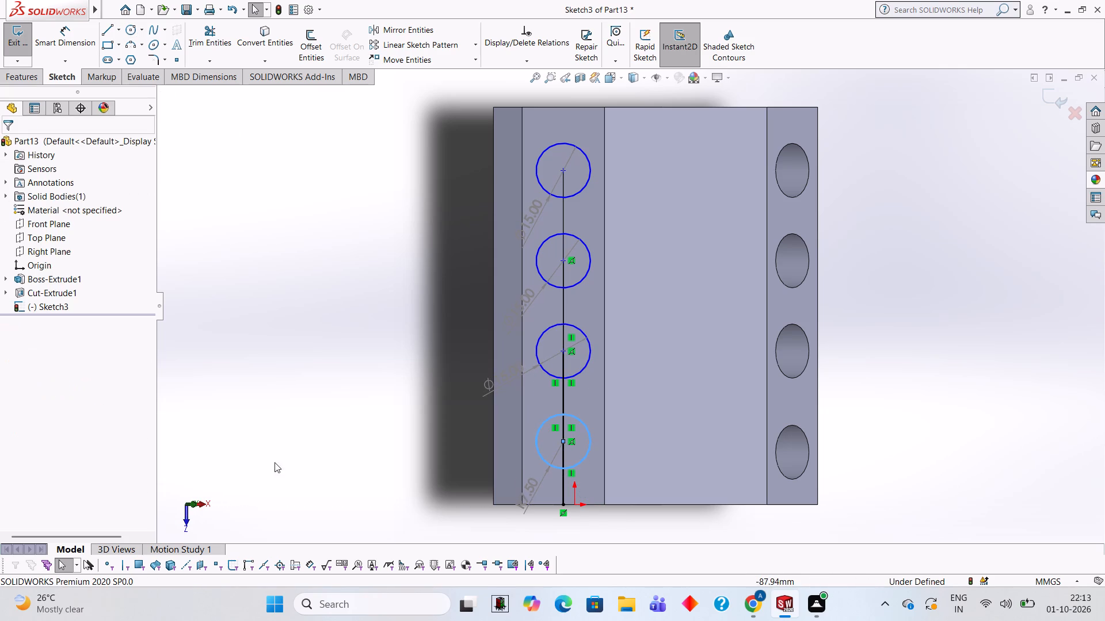
Cut all regions of the four circles into the sloped face with a 40 mm blind Extruded Cut.
click(43, 78)
click(195, 41)
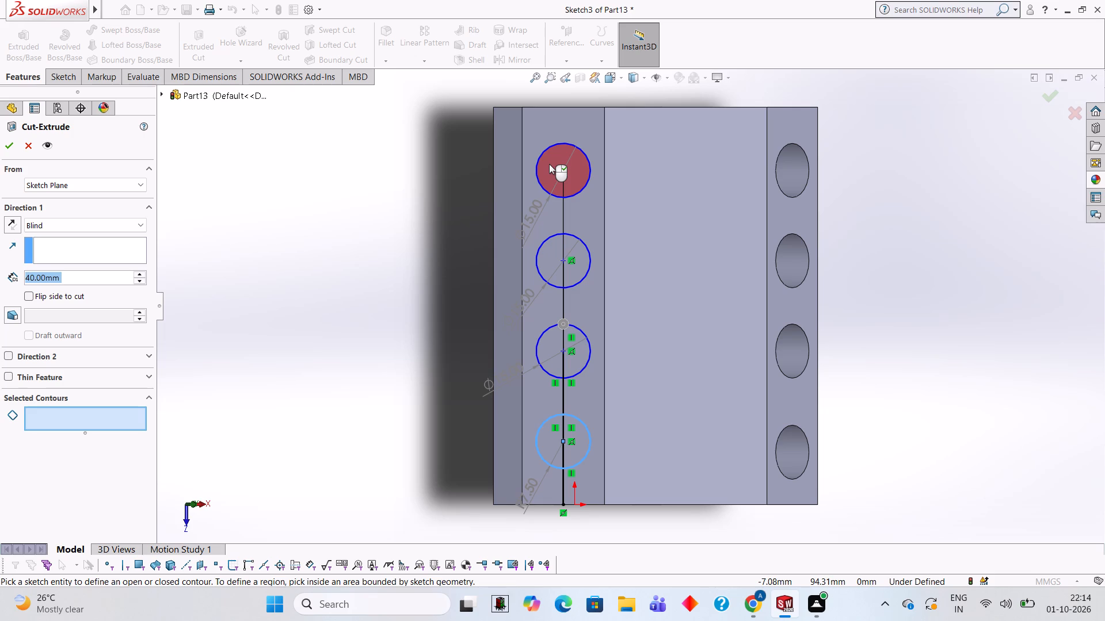
click(571, 262)
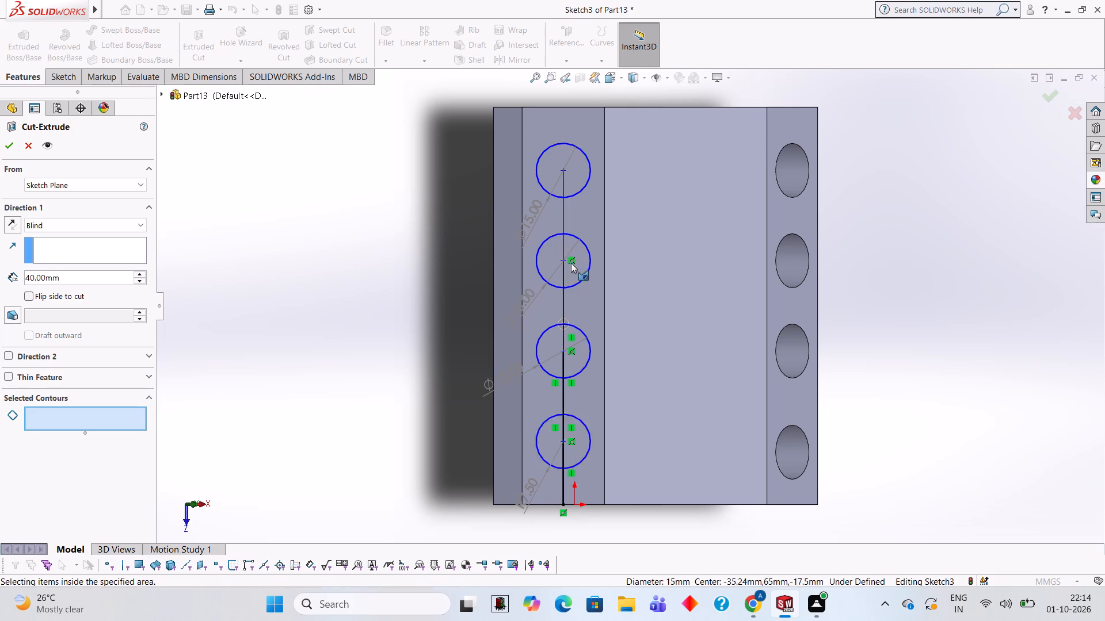
click(580, 268)
click(547, 263)
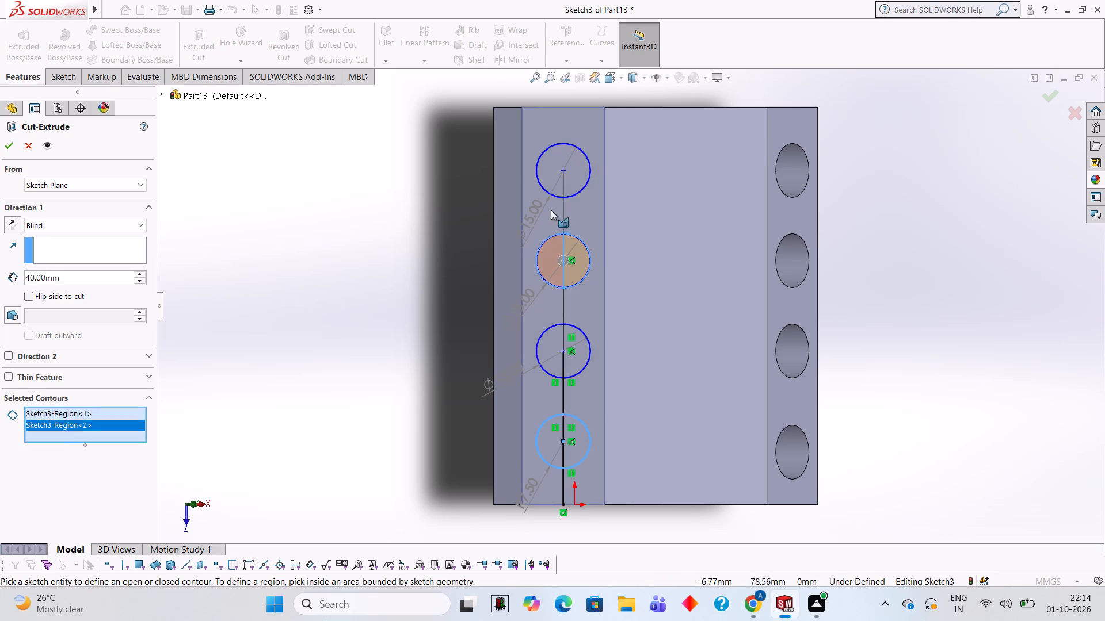
click(554, 170)
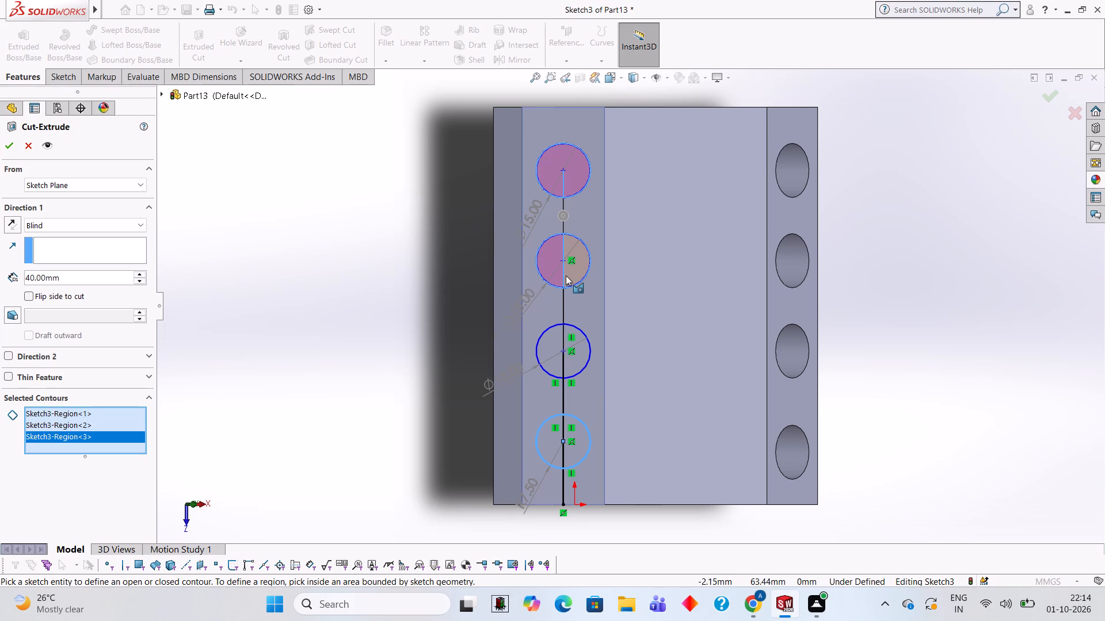
click(582, 363)
click(555, 361)
click(575, 446)
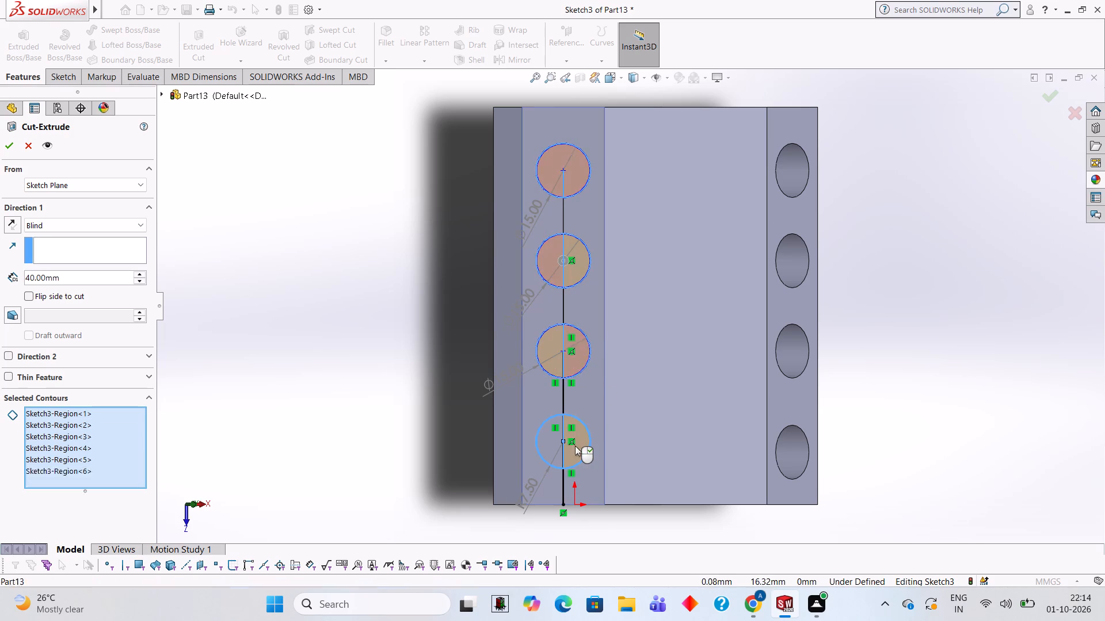
click(558, 438)
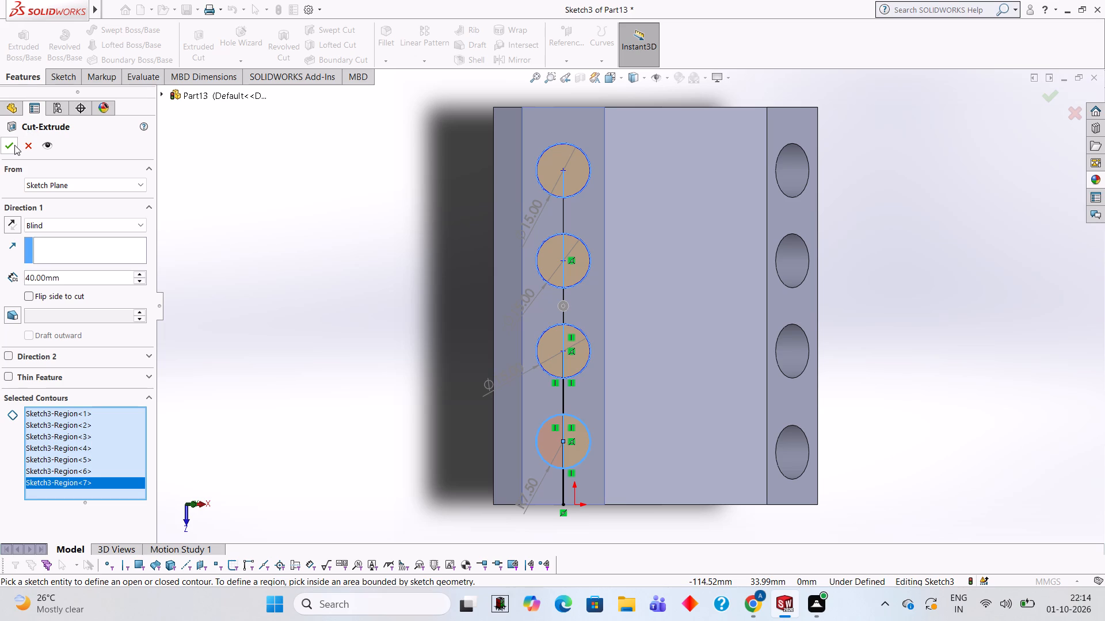
click(7, 152)
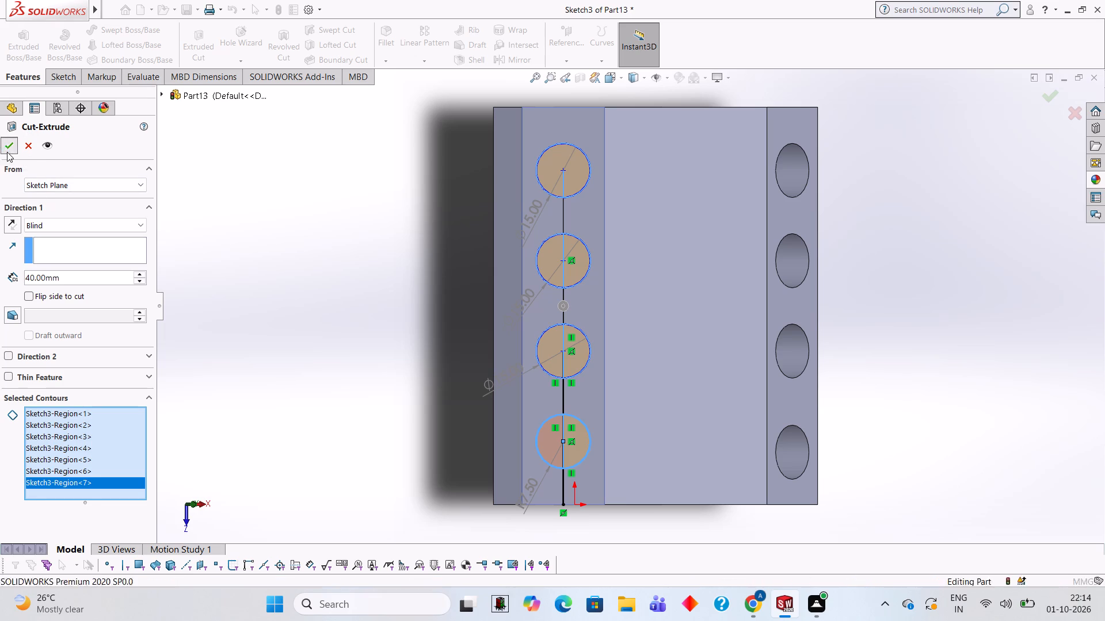
click(245, 250)
Start a sketch on the flat top face between the two sloped faces and view it face-on.
middle_drag(390, 337, 369, 240)
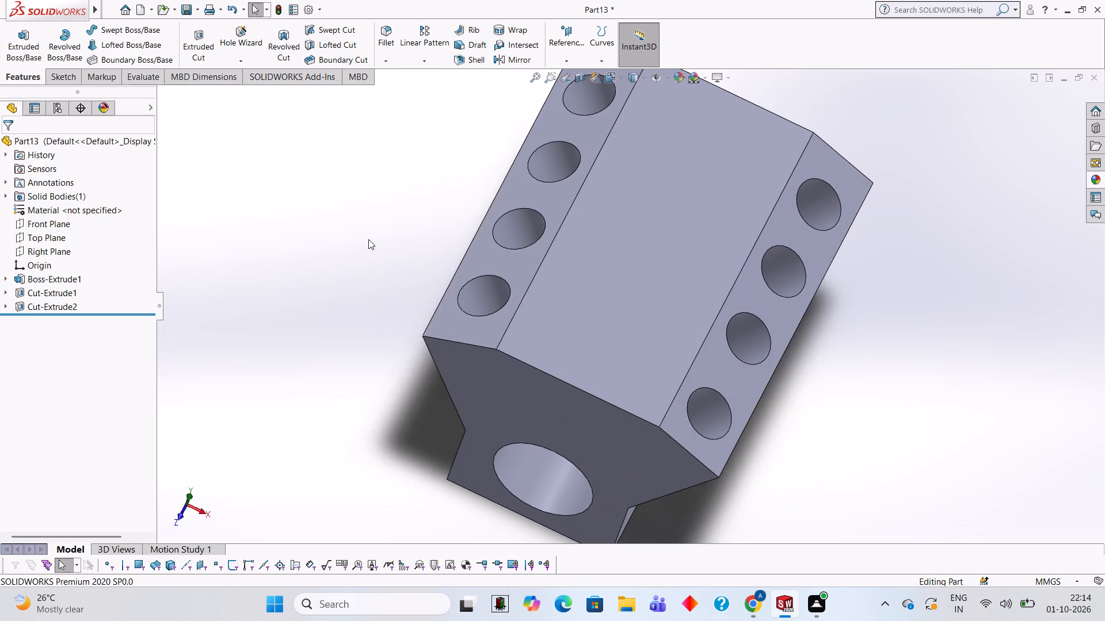
middle_drag(422, 316, 442, 259)
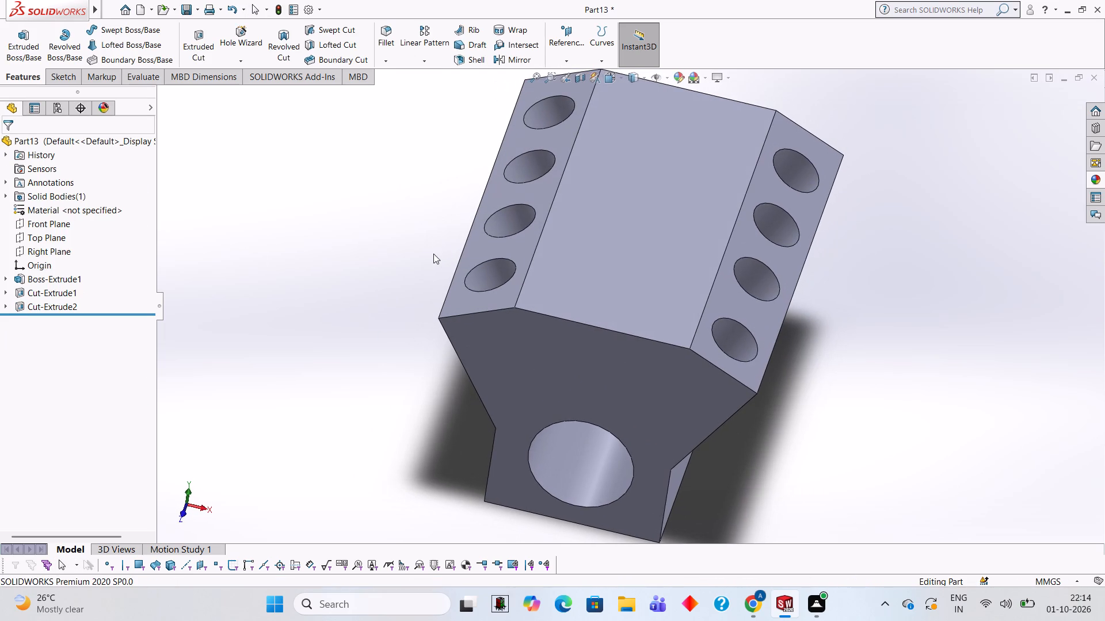
middle_drag(448, 232, 463, 233)
click(634, 217)
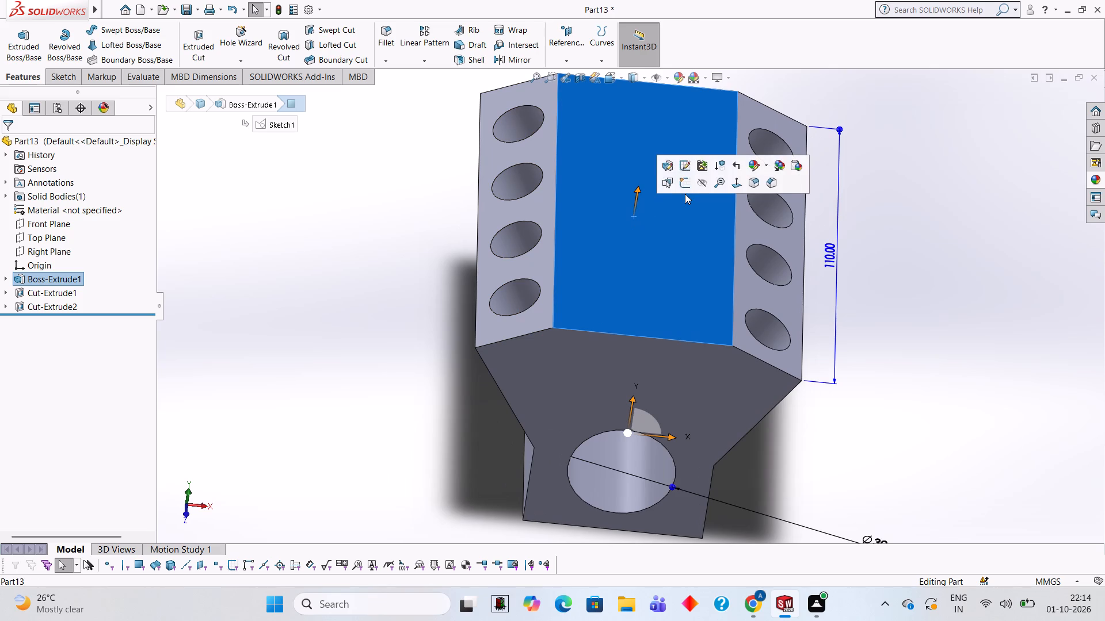
click(687, 186)
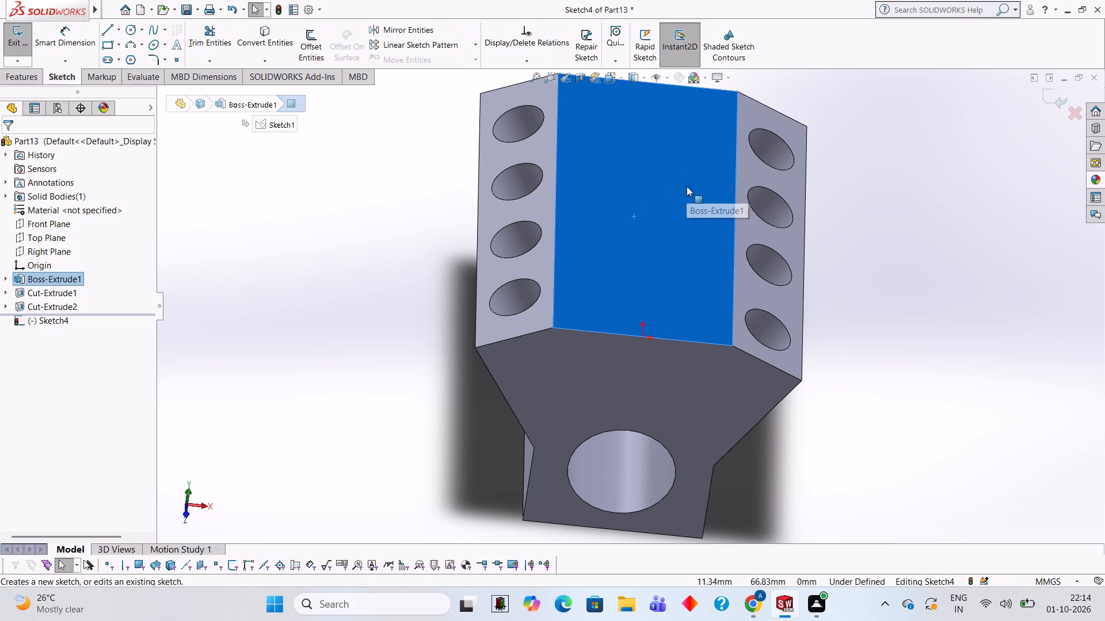
key(ctrl+8)
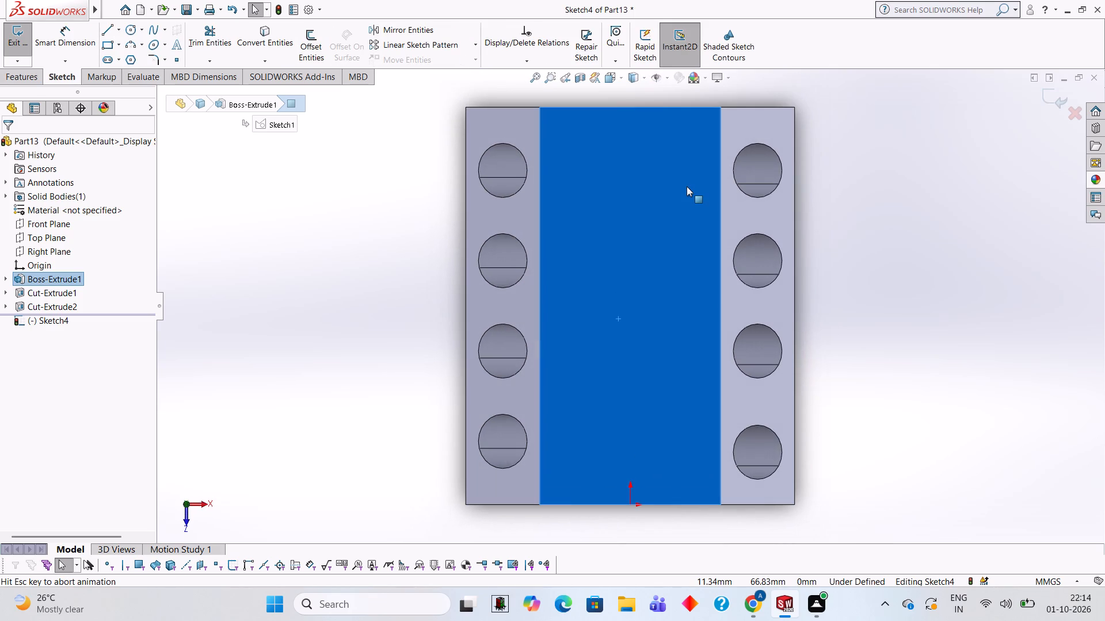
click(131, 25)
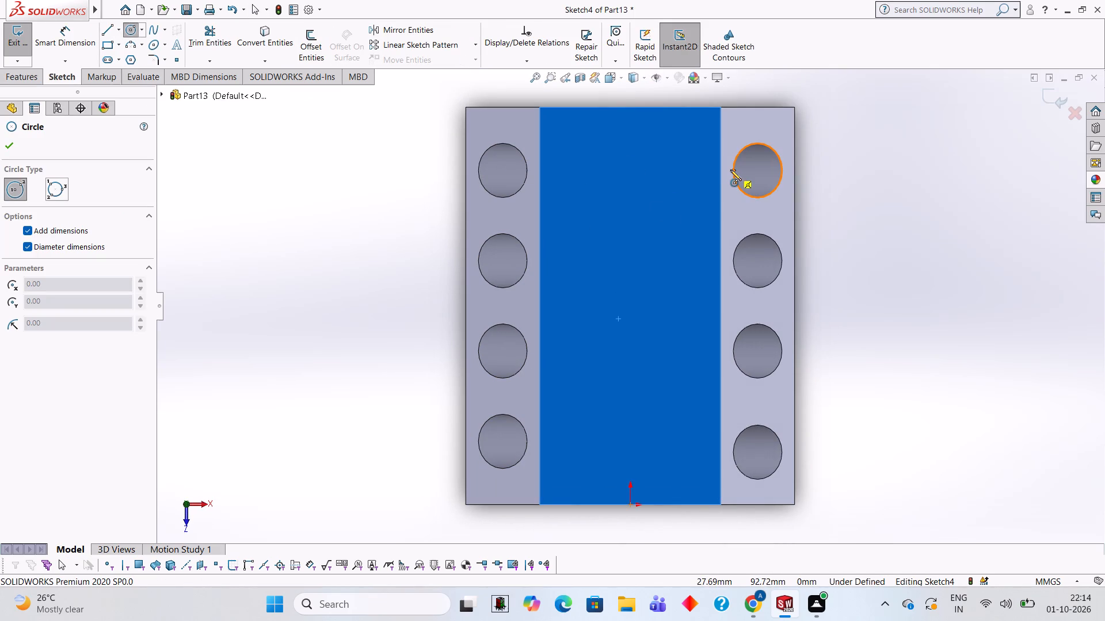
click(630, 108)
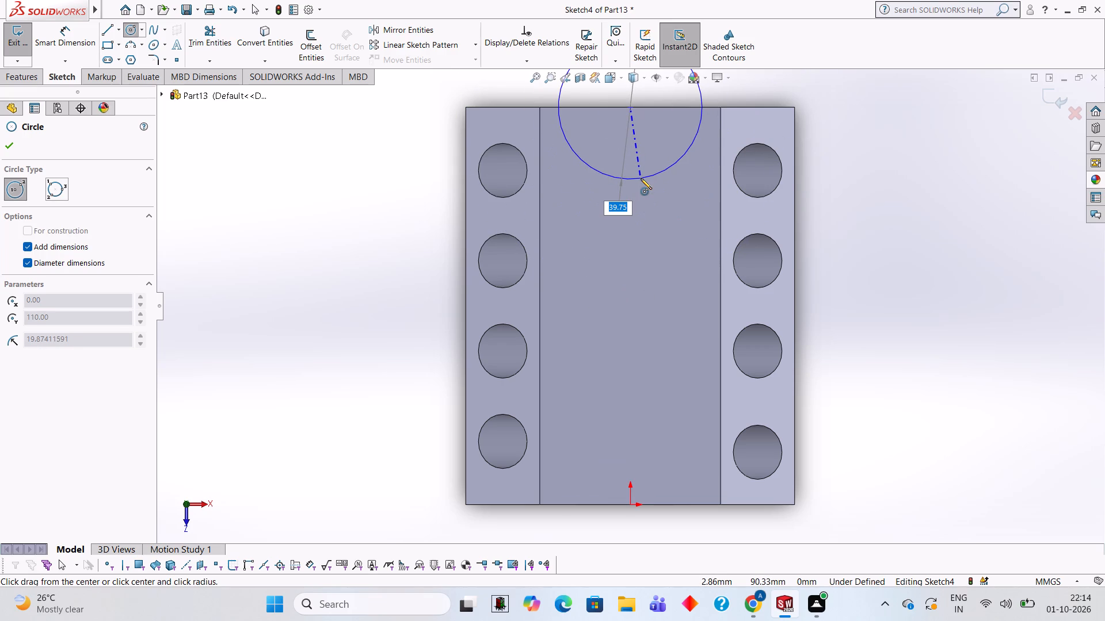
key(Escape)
Draw a 110 mm line down the middle of the top face, from the far edge's midpoint to the origin.
click(108, 29)
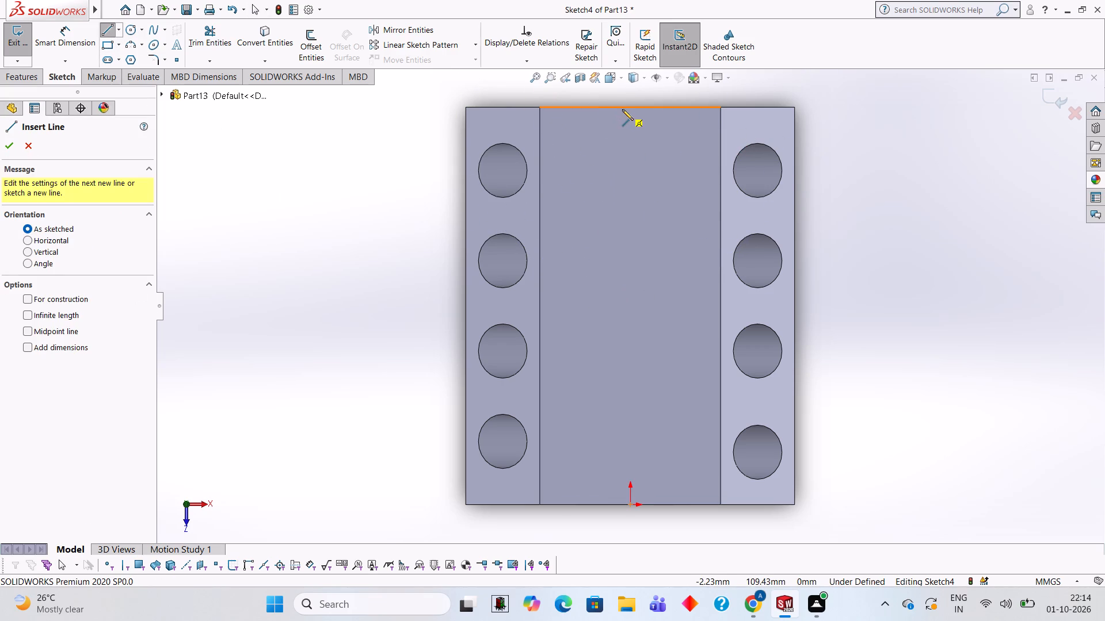
click(630, 109)
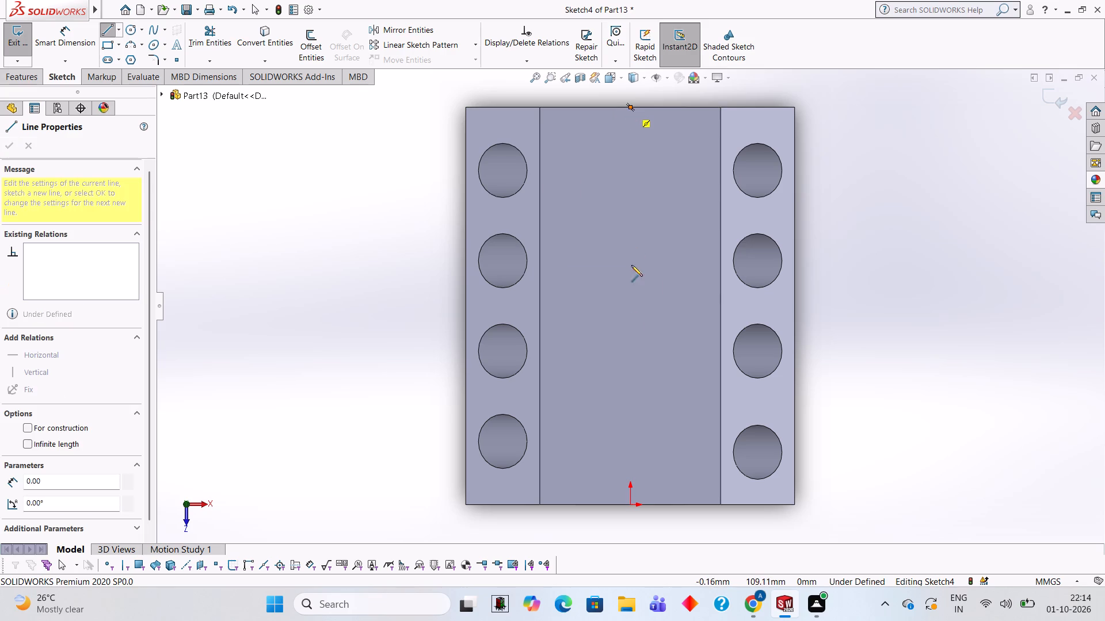
click(630, 504)
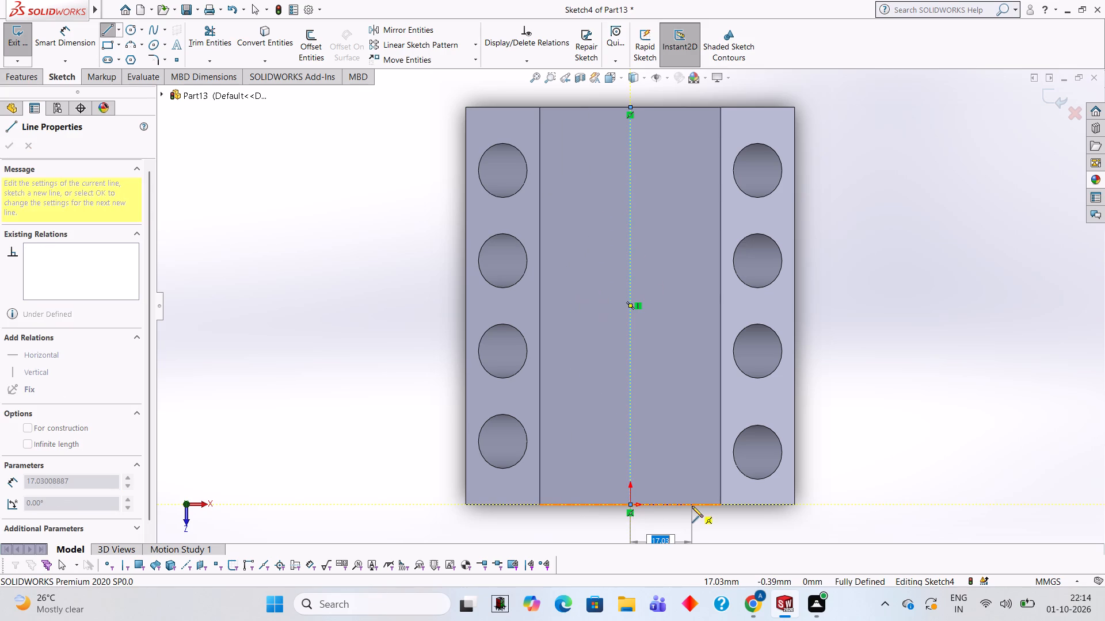
key(grave)
key(Escape)
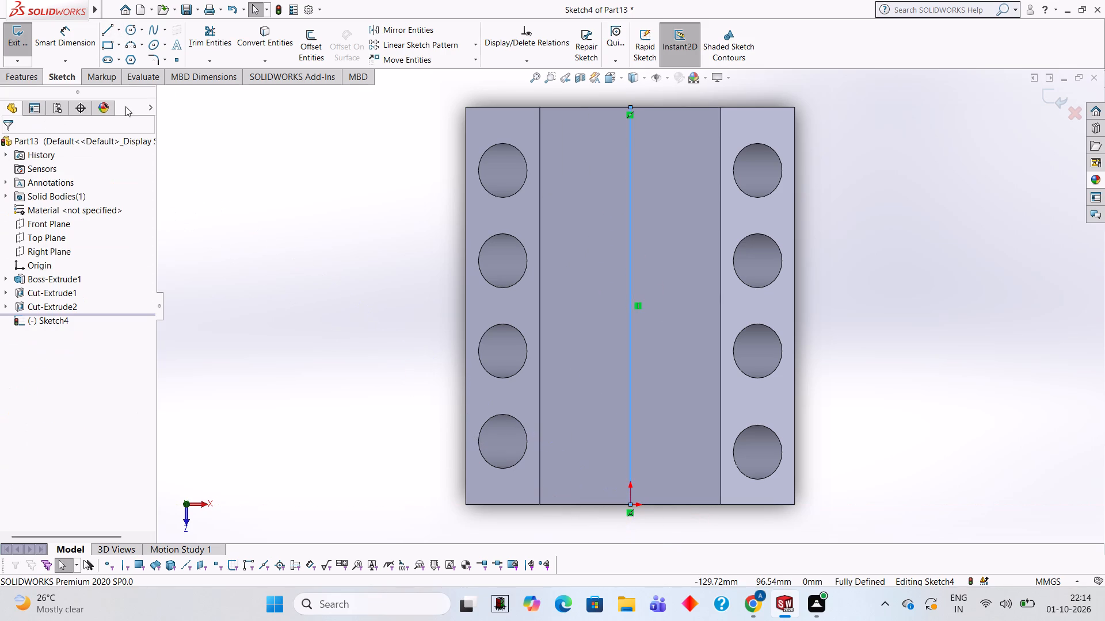
Draw a horizontal line about 57 mm long between the facing edges of the two holes farthest from the origin.
click(131, 26)
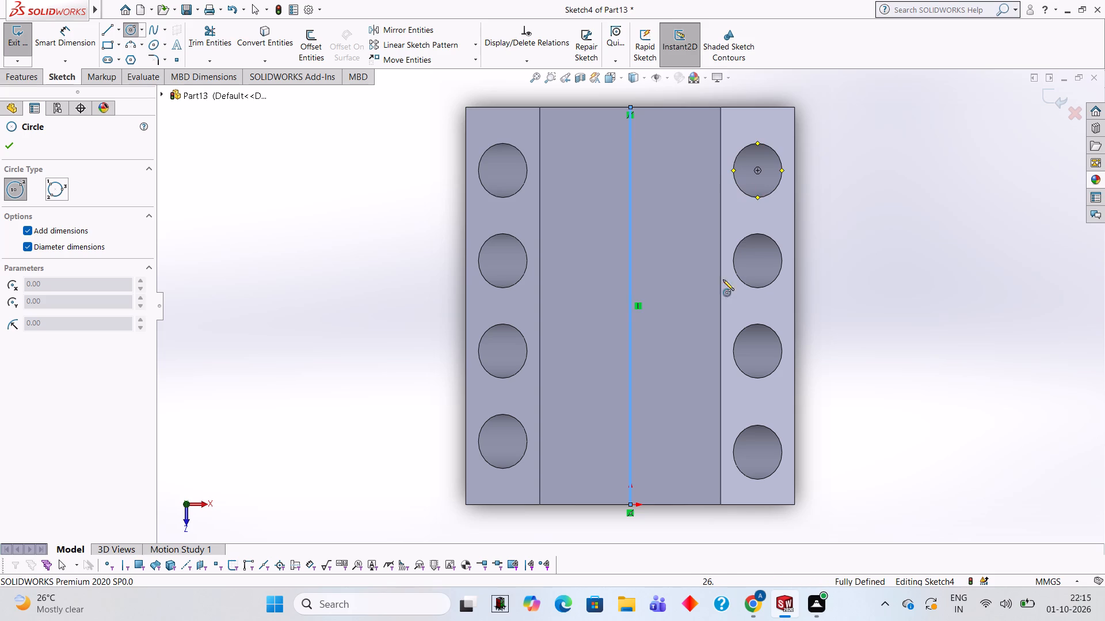
click(110, 31)
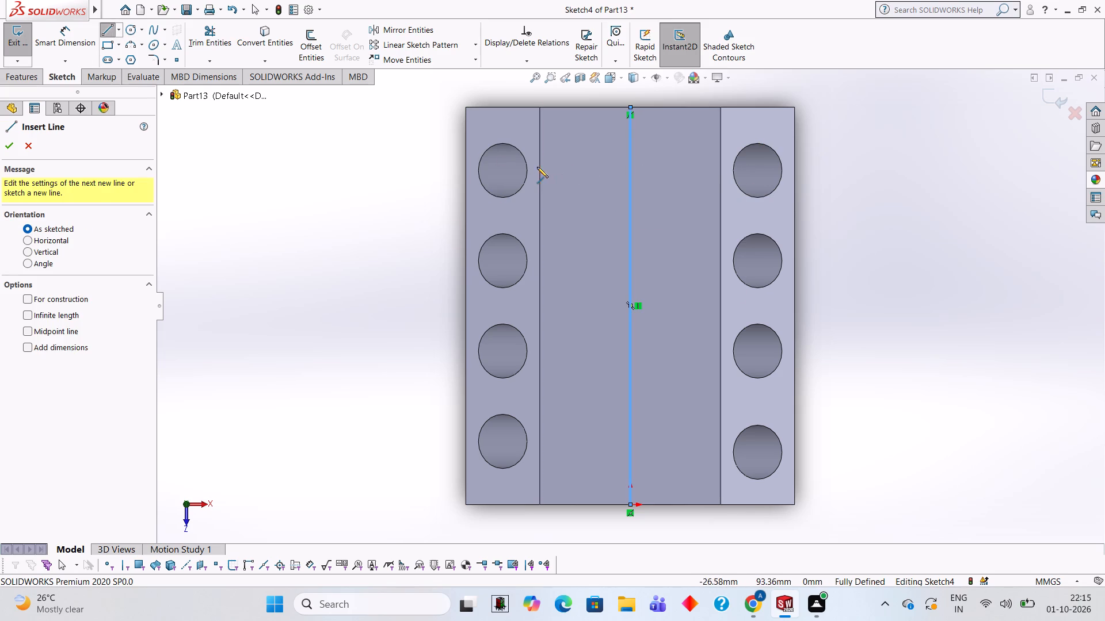
click(527, 170)
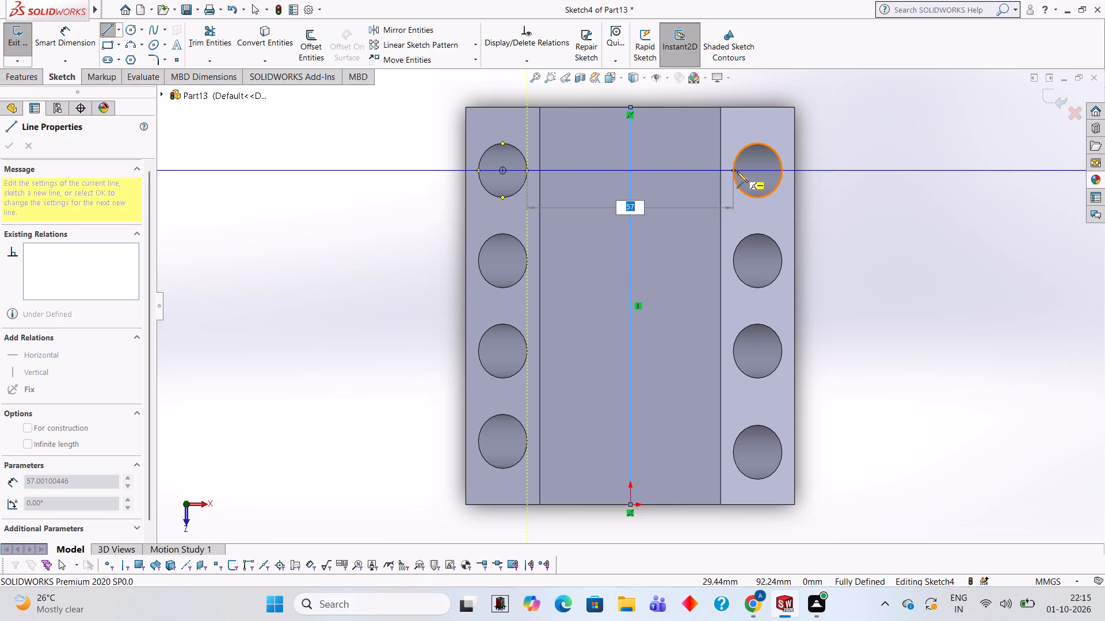
click(737, 171)
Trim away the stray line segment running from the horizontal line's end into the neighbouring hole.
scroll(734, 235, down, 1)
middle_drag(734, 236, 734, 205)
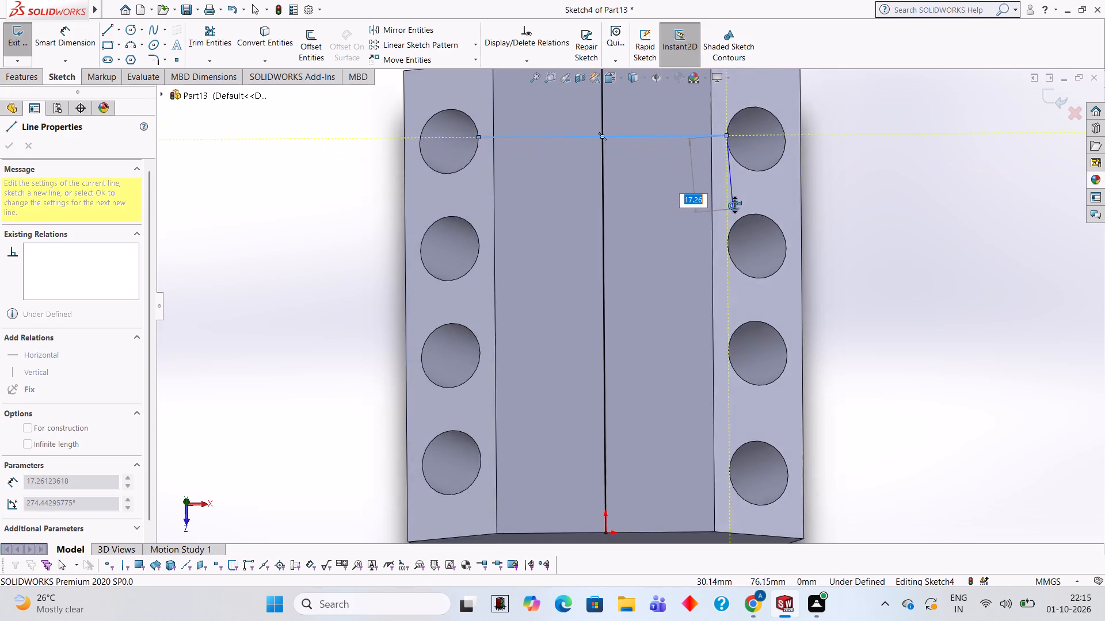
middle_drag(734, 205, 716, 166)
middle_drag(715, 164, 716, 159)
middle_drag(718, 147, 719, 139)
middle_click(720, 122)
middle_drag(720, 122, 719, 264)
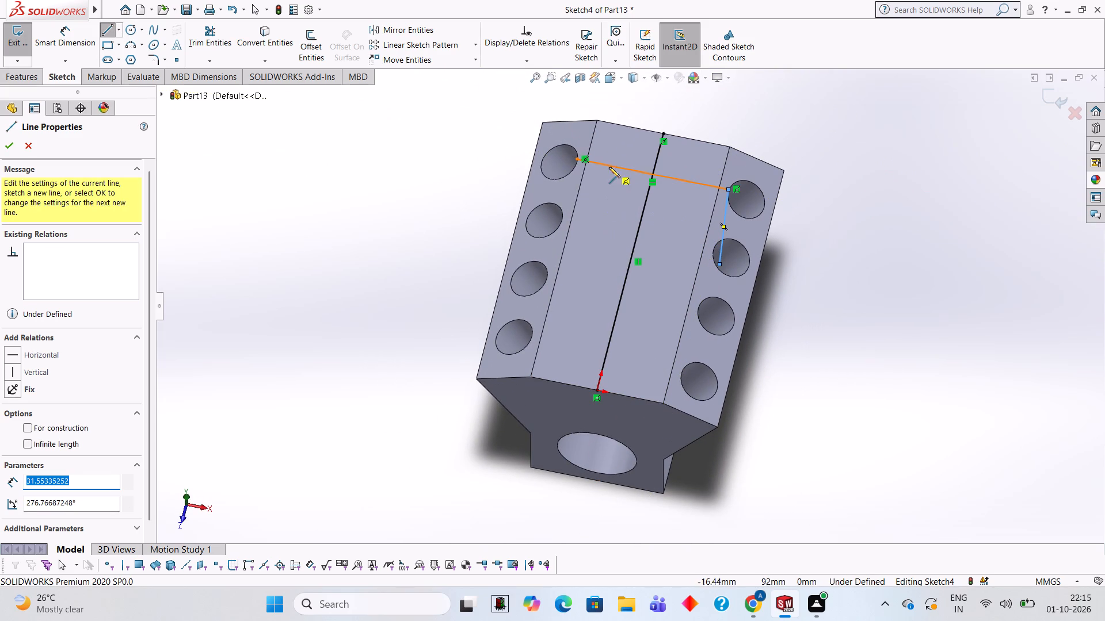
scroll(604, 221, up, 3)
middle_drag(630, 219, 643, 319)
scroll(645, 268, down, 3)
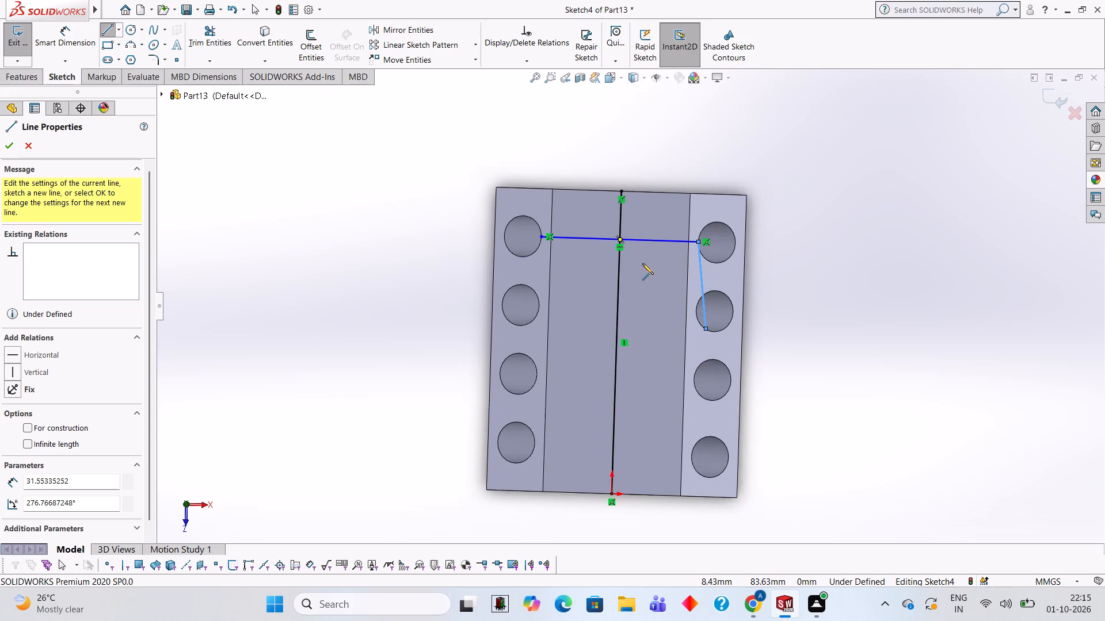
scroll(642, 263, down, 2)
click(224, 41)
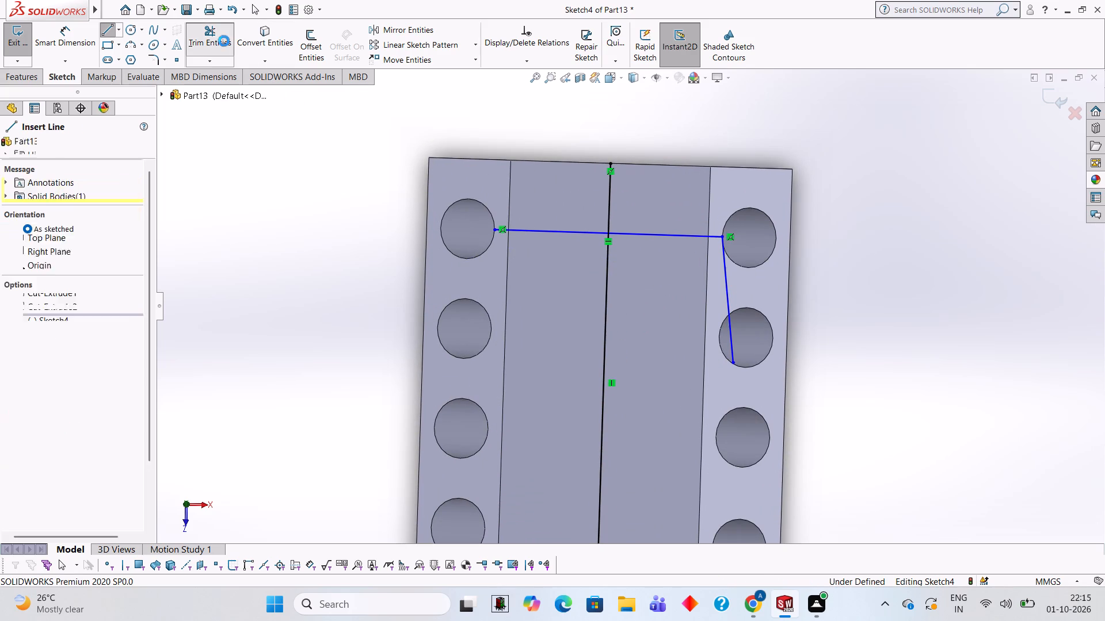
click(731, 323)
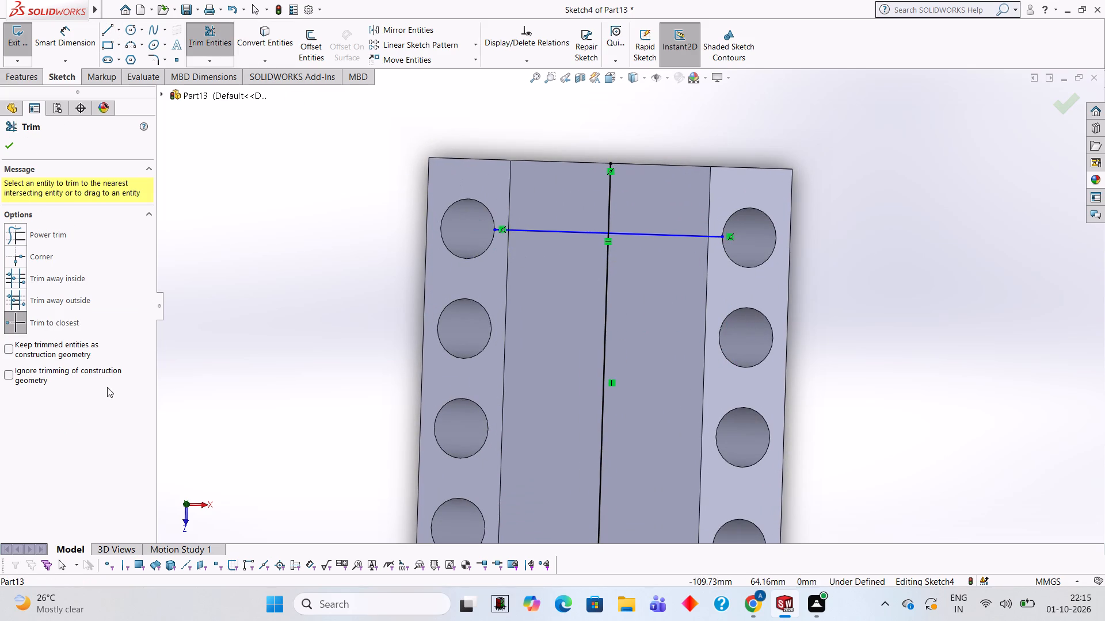
Draw a 42.5 mm line from the far edge's midpoint along the centre line, and retrace it back to its start.
middle_click(584, 312)
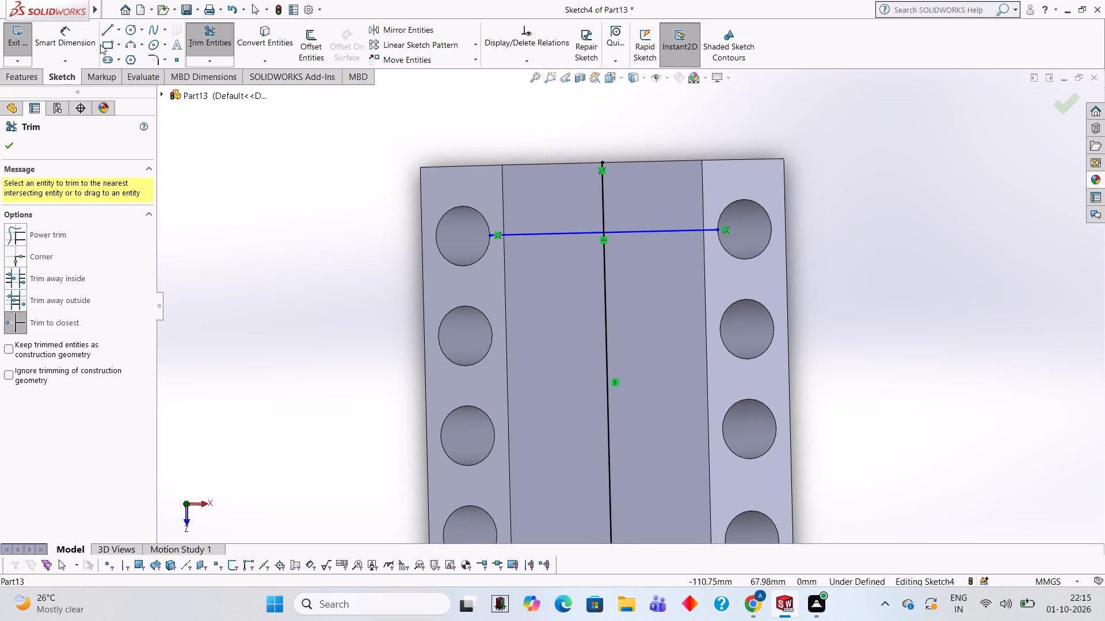
click(109, 28)
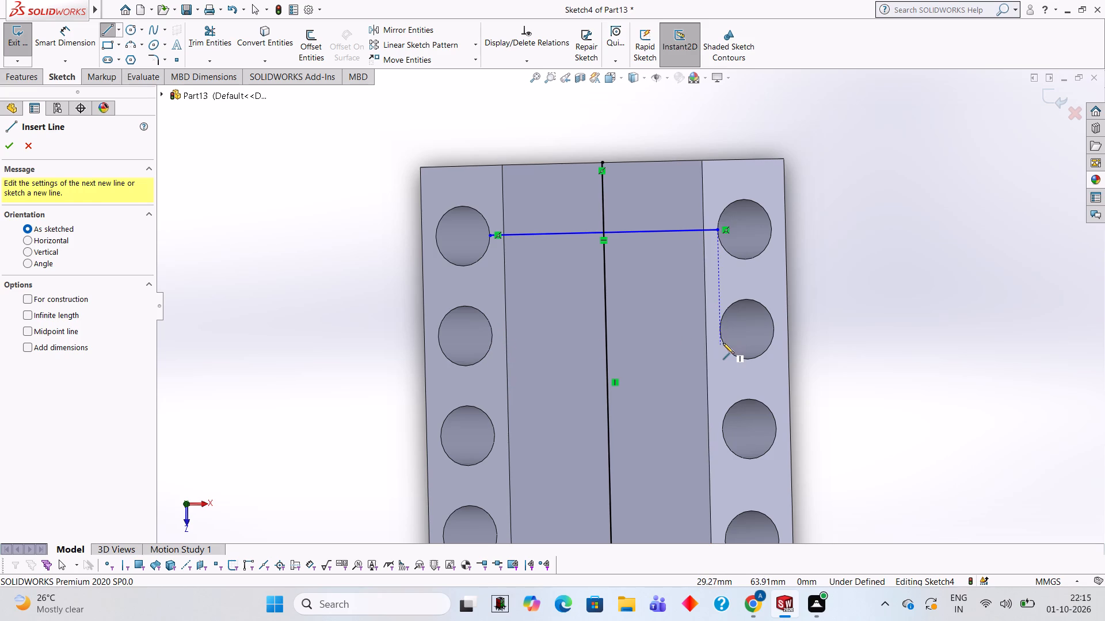
key(Escape)
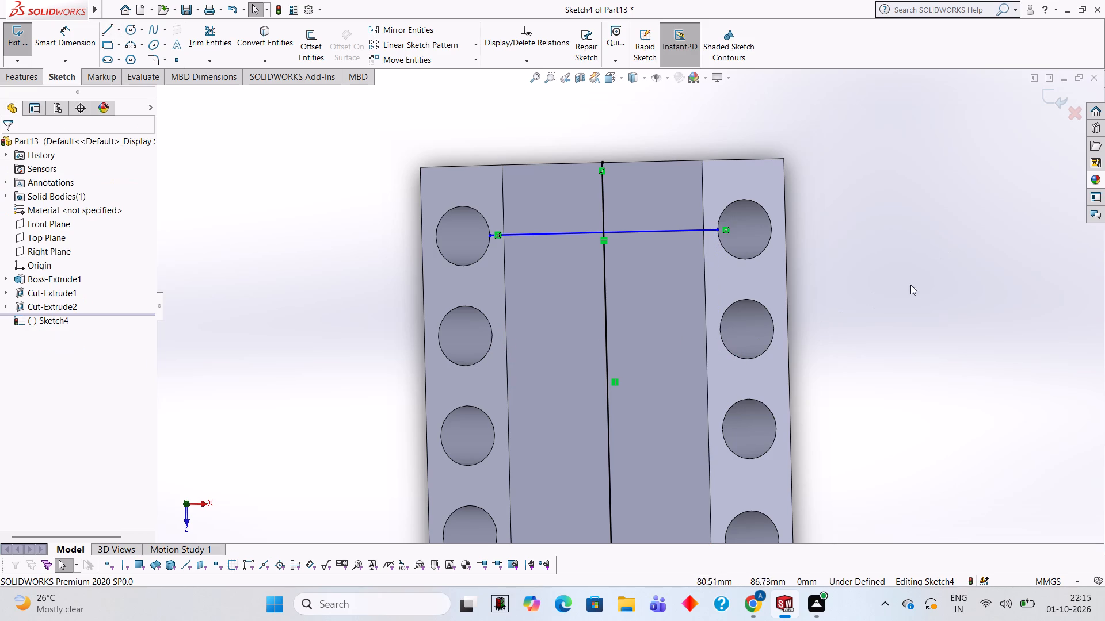
scroll(666, 439, up, 1)
middle_drag(666, 439, 664, 434)
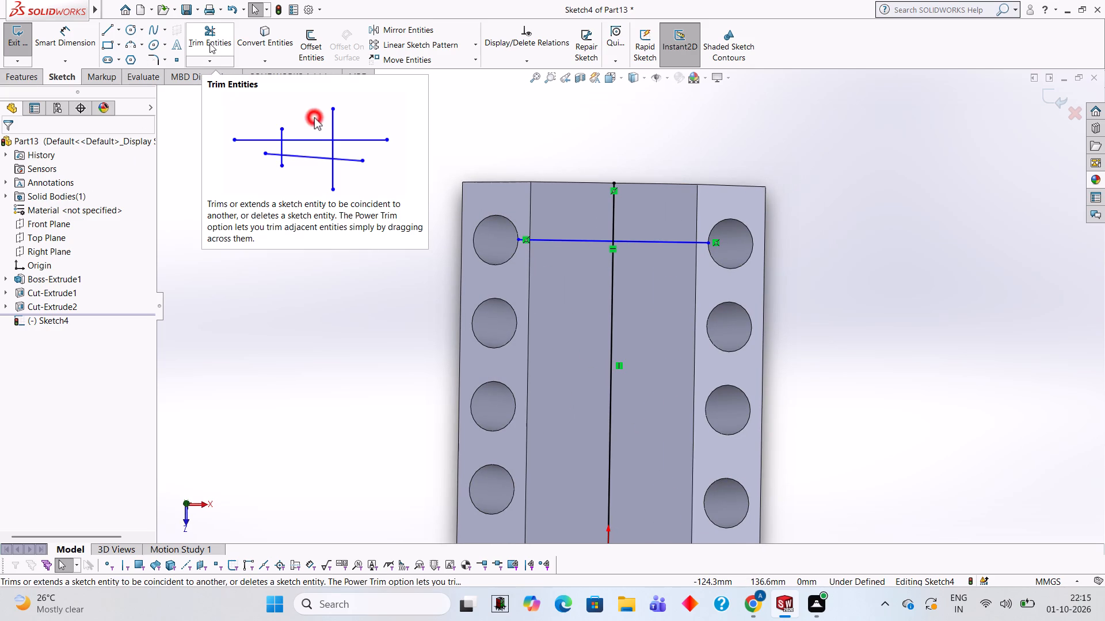
click(108, 25)
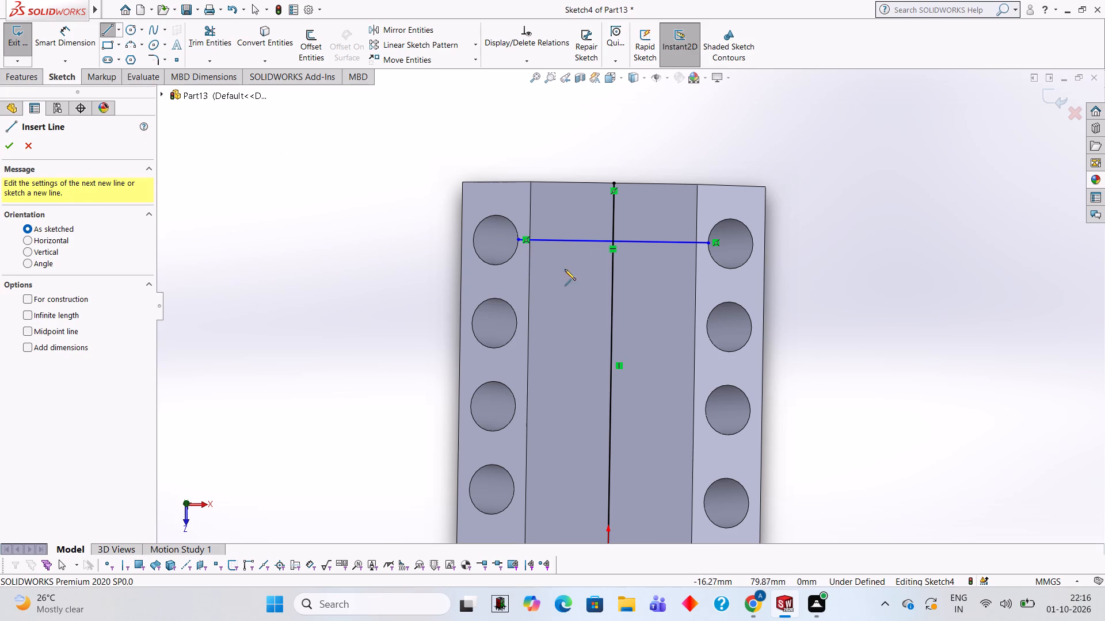
click(611, 181)
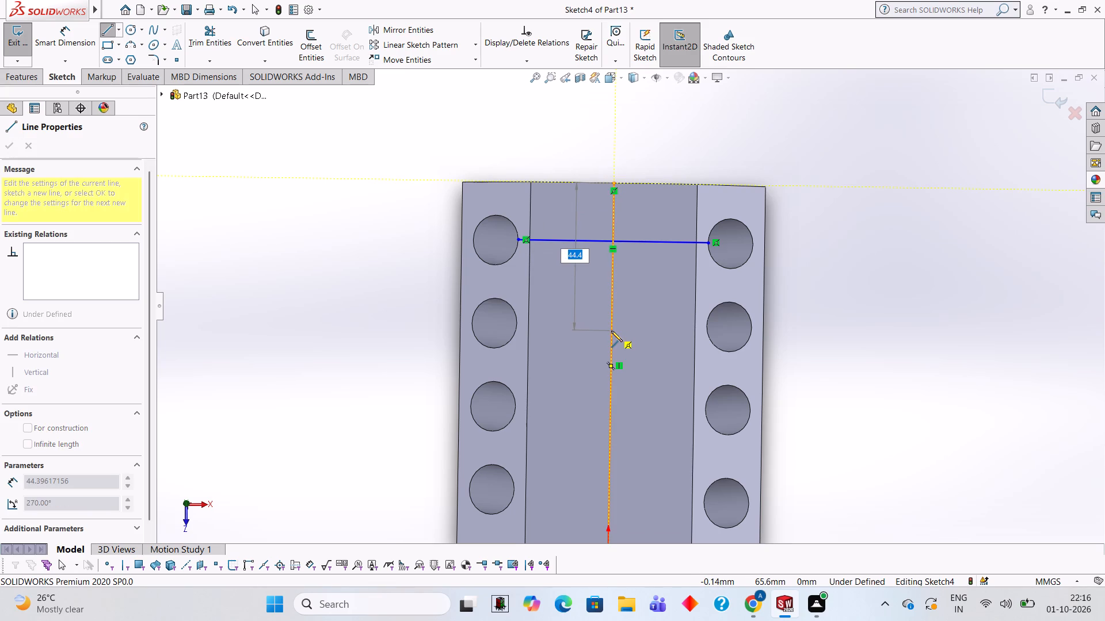
text(42.5)
key(Return)
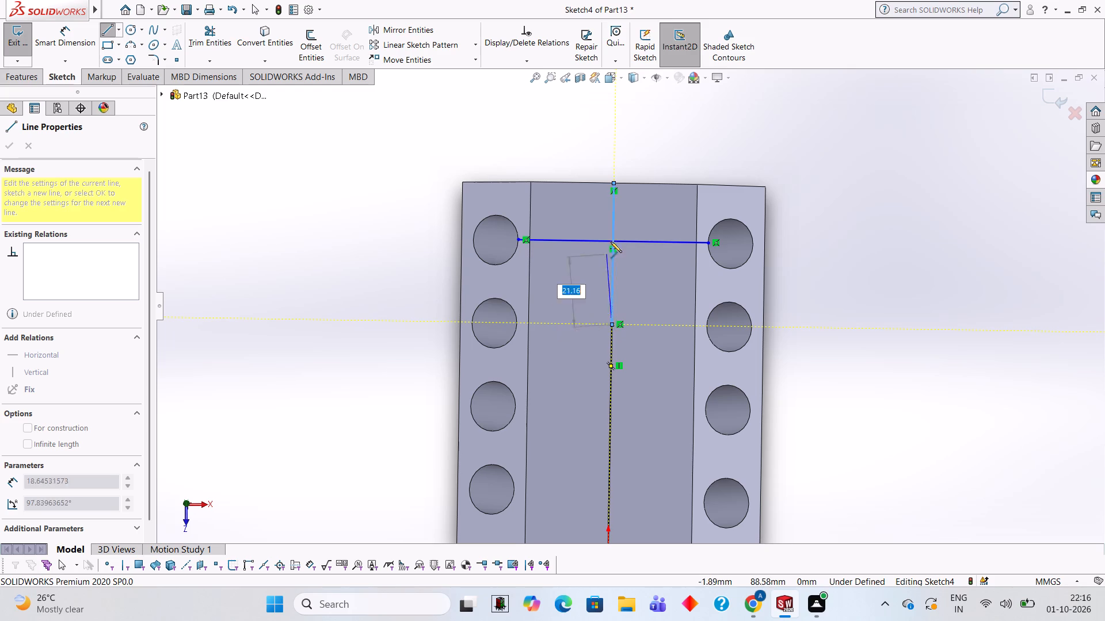
click(614, 182)
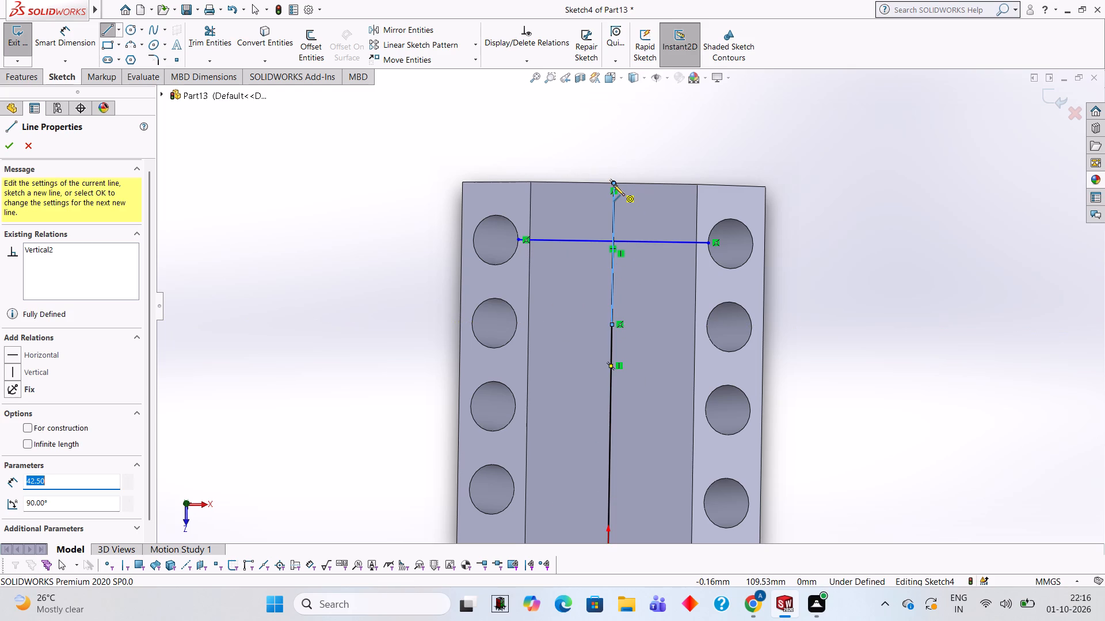
Draw a 67.5 mm line from the far edge's midpoint along the centre line, and retrace it back to its start.
scroll(630, 278, up, 2)
scroll(642, 310, down, 1)
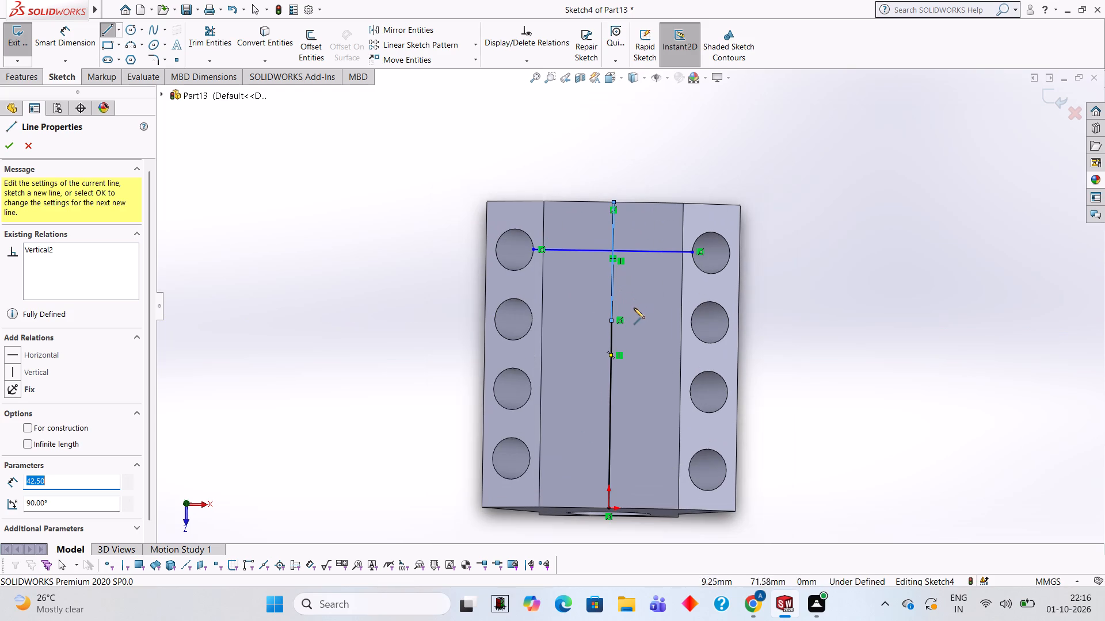
click(611, 200)
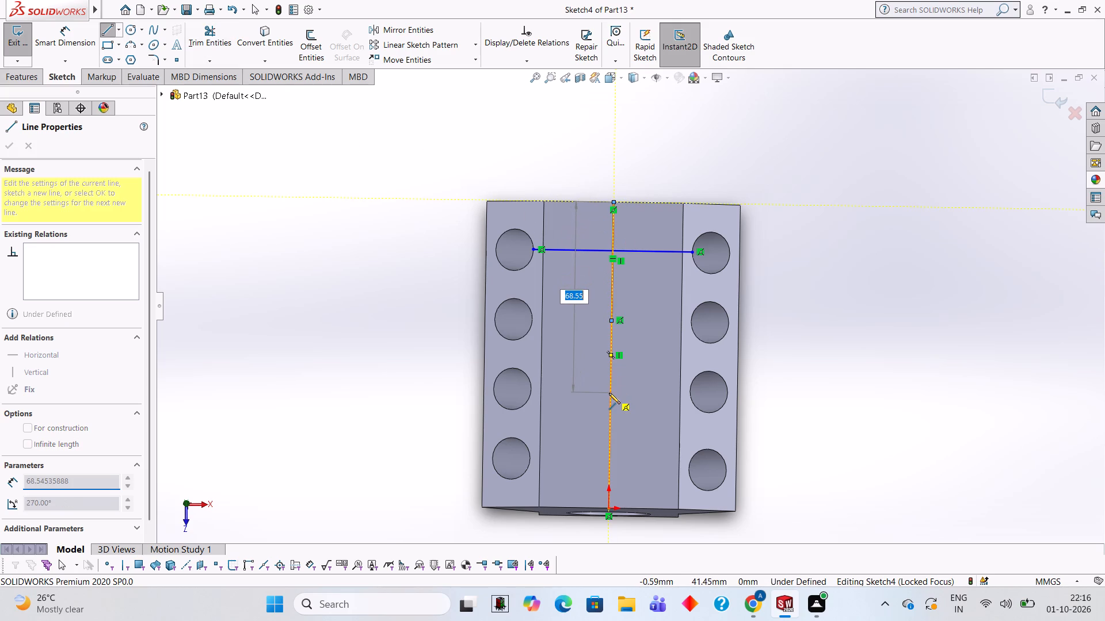
text(67.5)
key(Return)
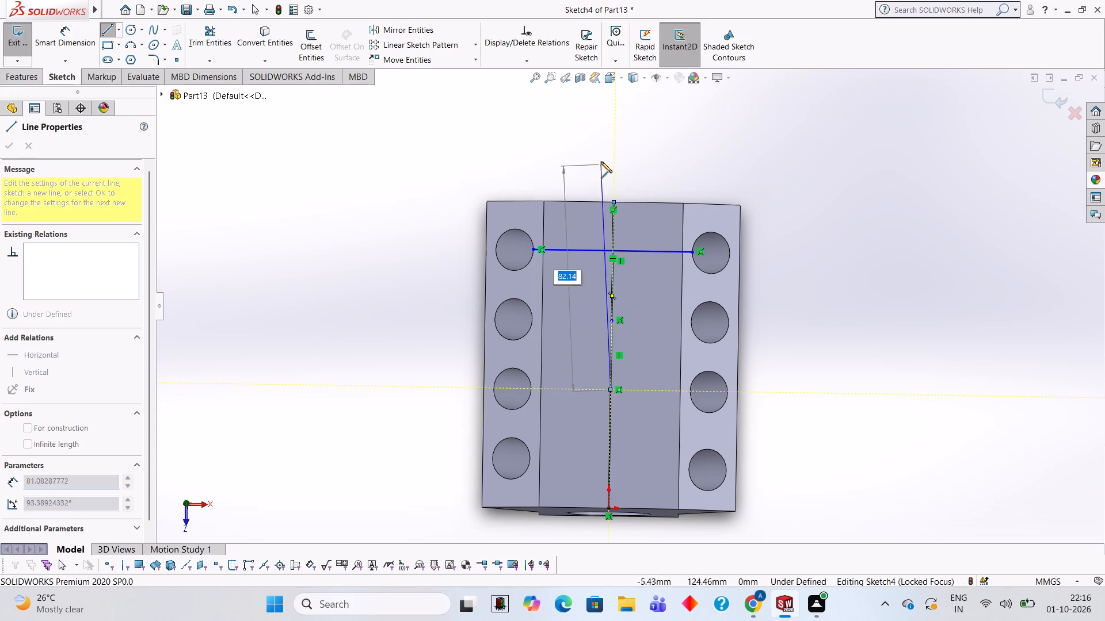
click(612, 202)
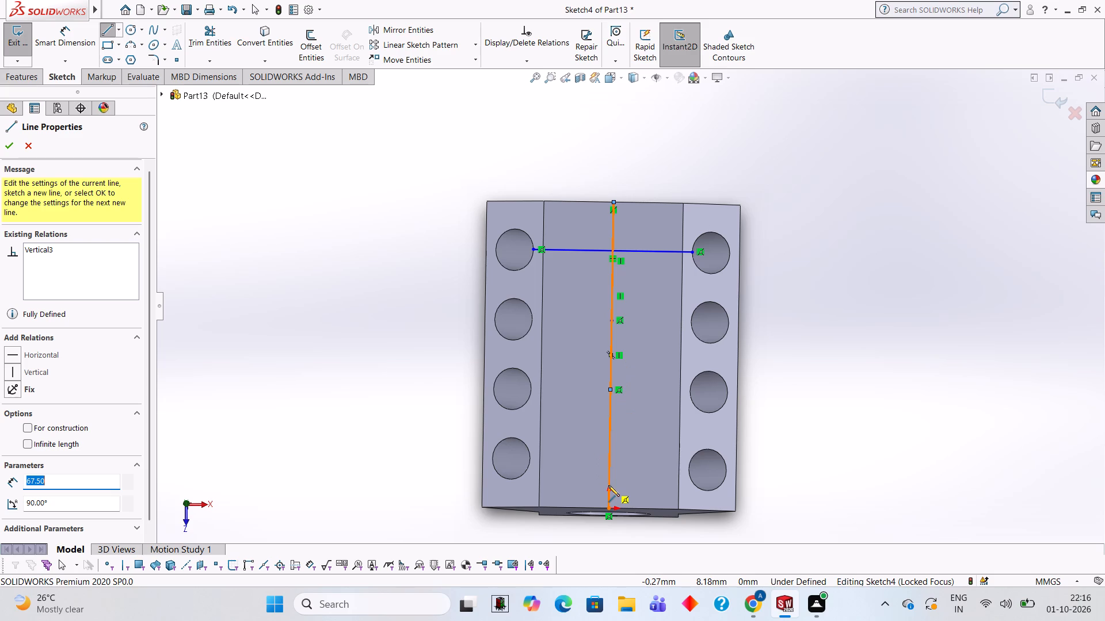
Set the length of the line just drawn along the centre line to 92.5 mm.
text(92.5)
key(Return)
key(Escape)
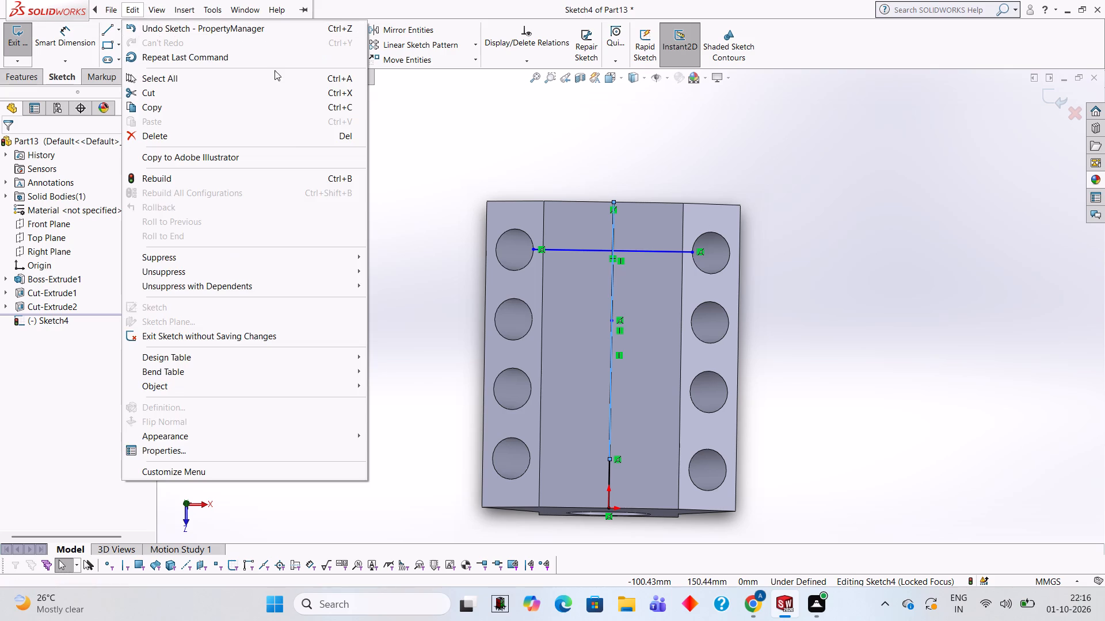
click(405, 114)
Draw a 13 mm diameter circle centred where the horizontal line crosses the centre line.
click(125, 29)
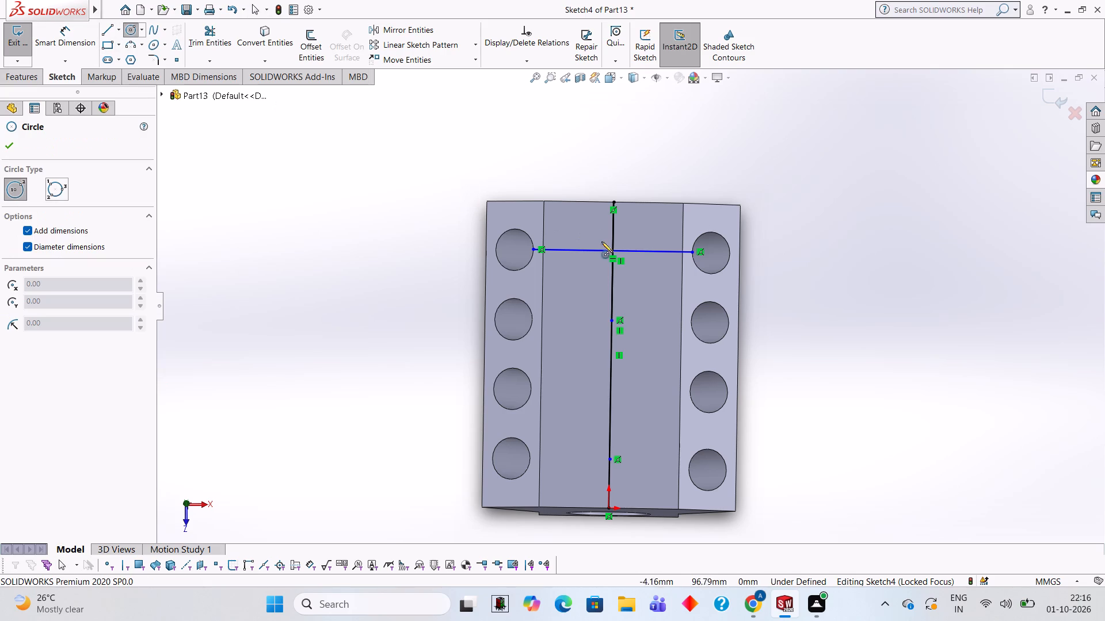
click(613, 250)
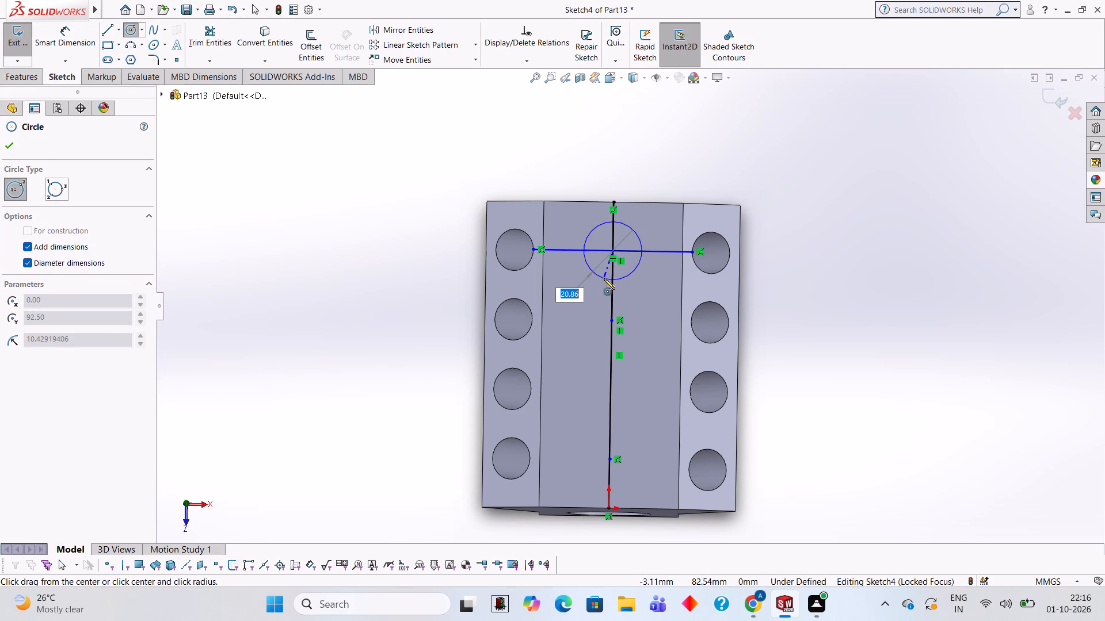
key(1)
key(3)
key(Return)
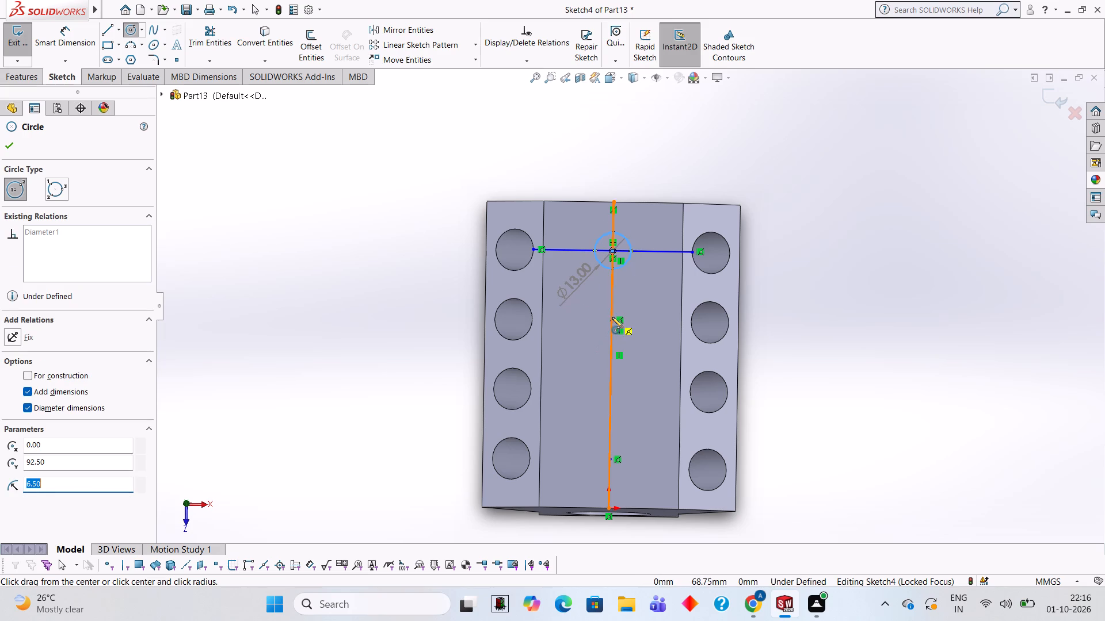
Draw a 13 mm diameter circle centred on the end of the 42.5 mm line.
click(611, 322)
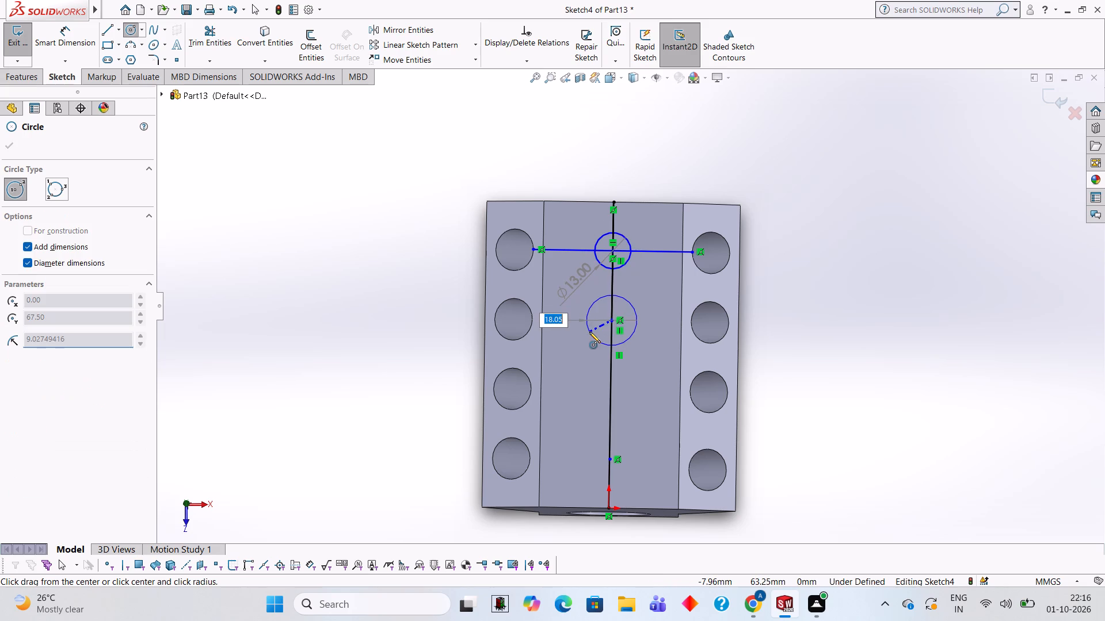
text(13)
key(Return)
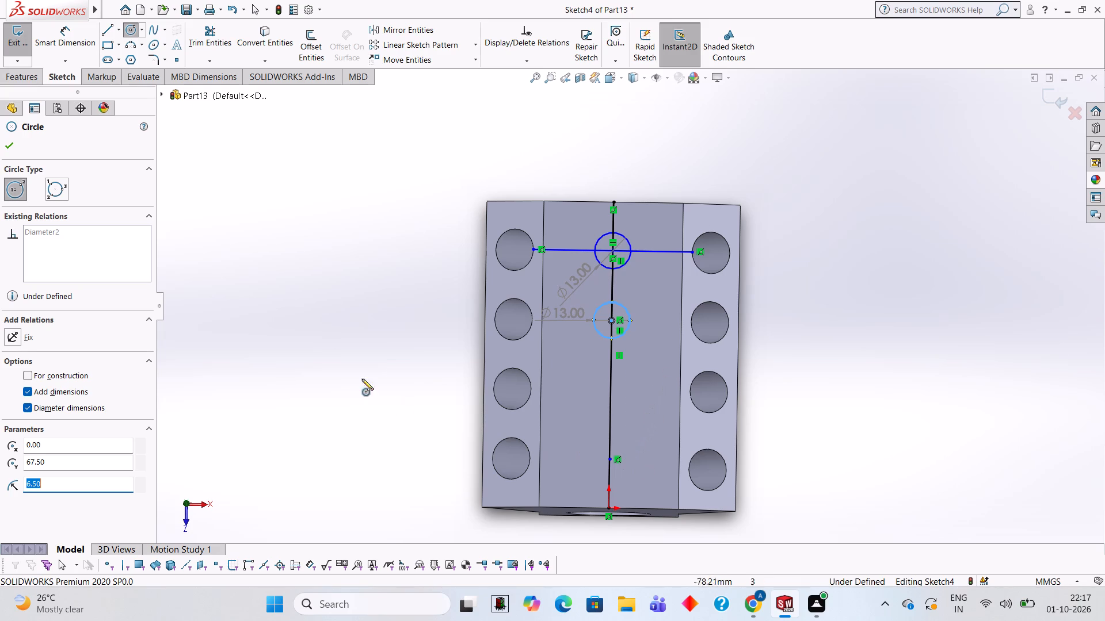
Draw a 67.5 mm line from the far edge's midpoint along the centre line, and retrace it back to its start.
click(111, 28)
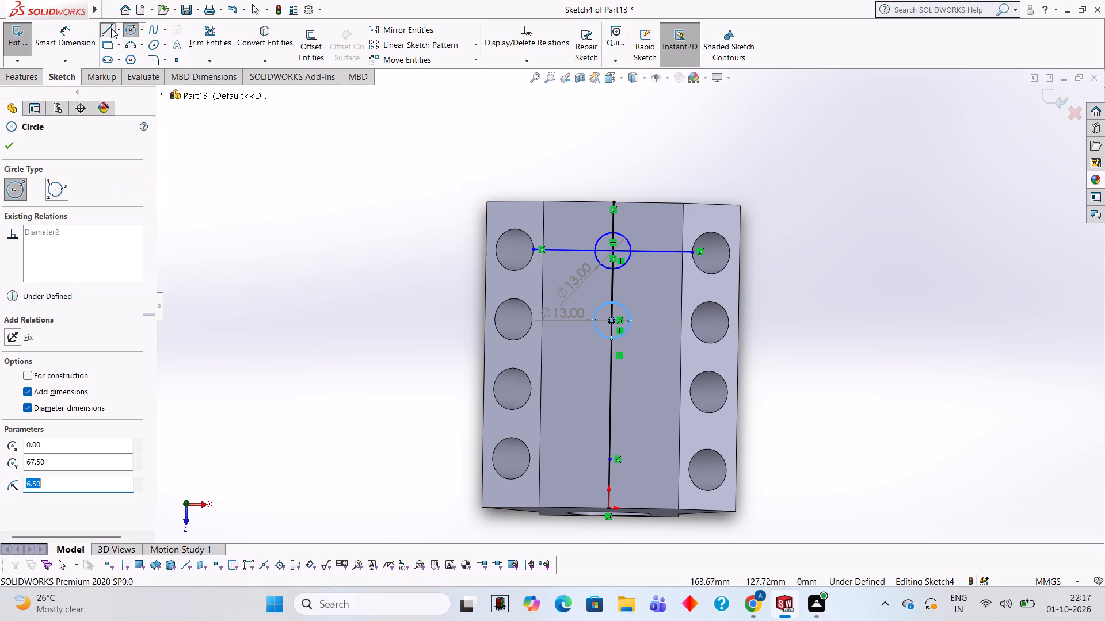
click(612, 201)
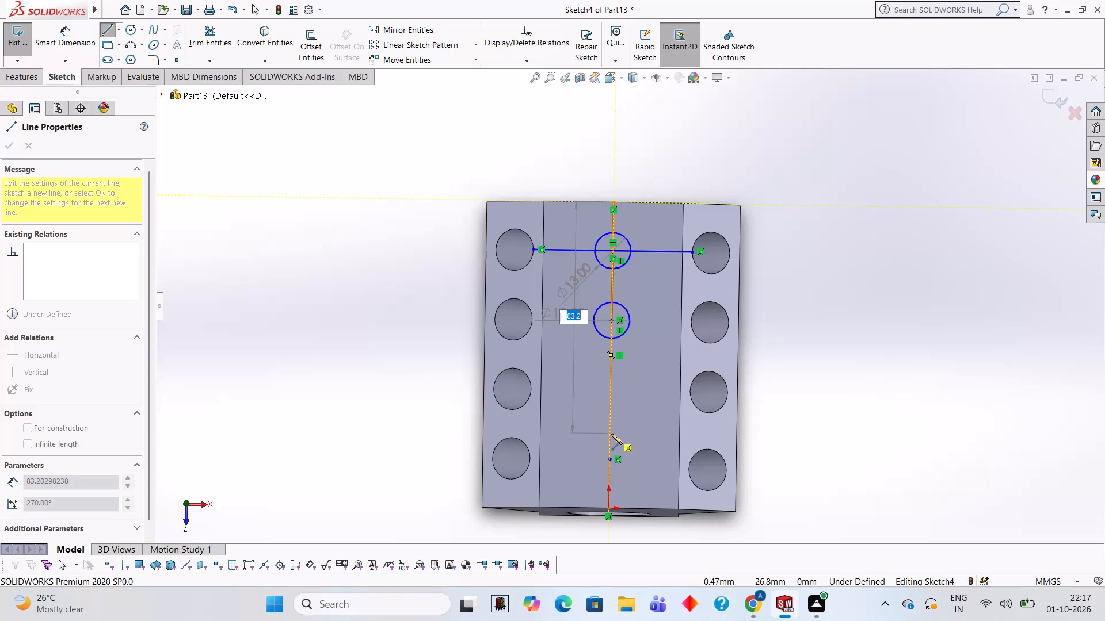
text(67.)
key(5)
key(Return)
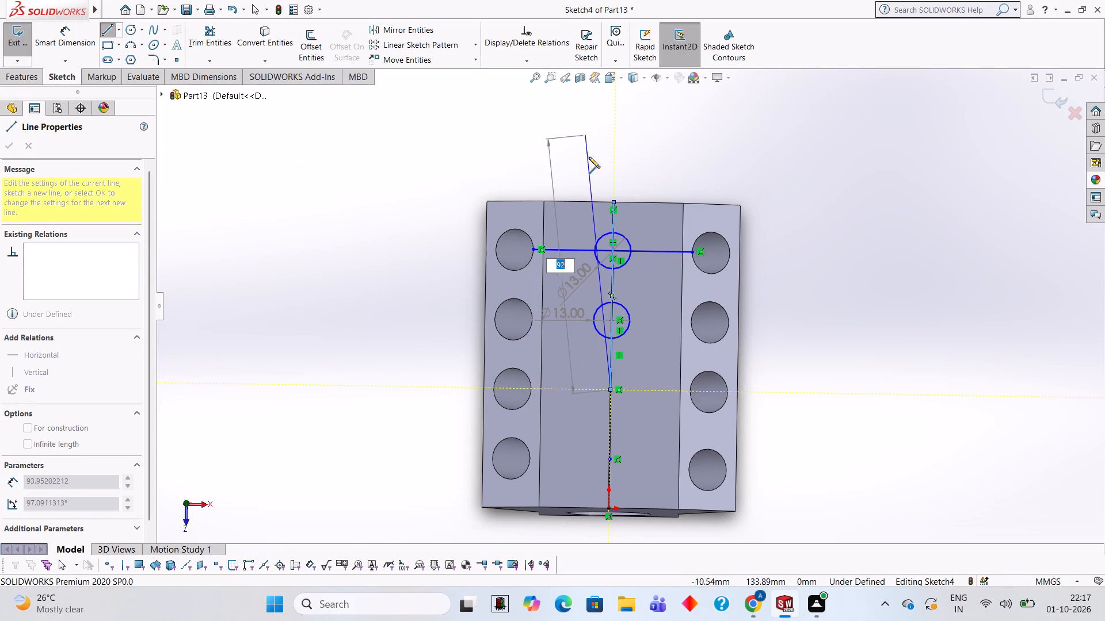
click(614, 202)
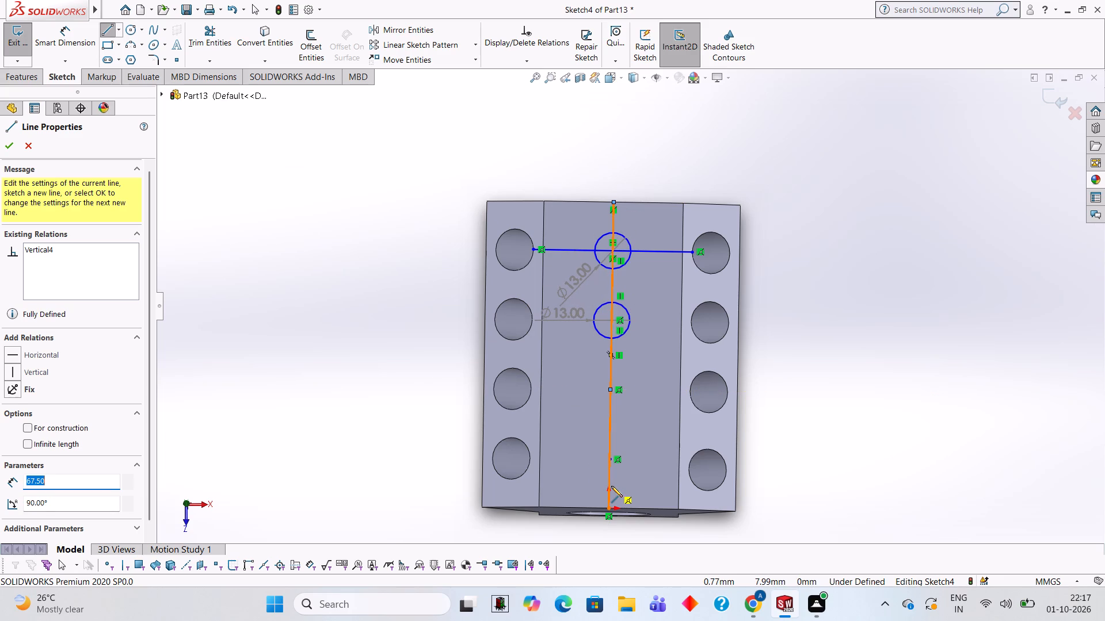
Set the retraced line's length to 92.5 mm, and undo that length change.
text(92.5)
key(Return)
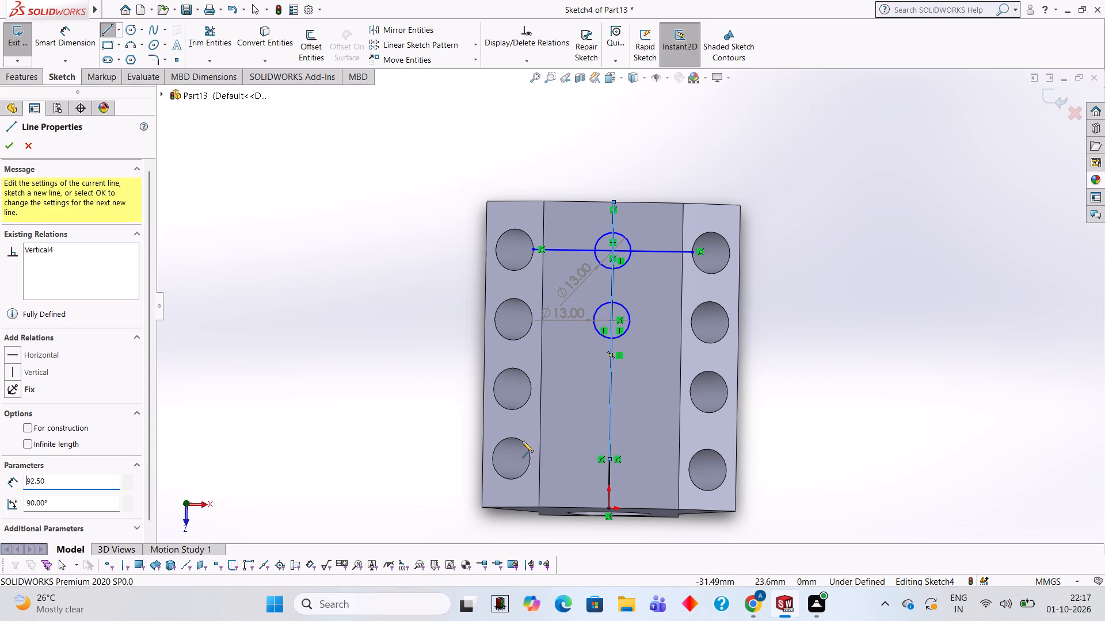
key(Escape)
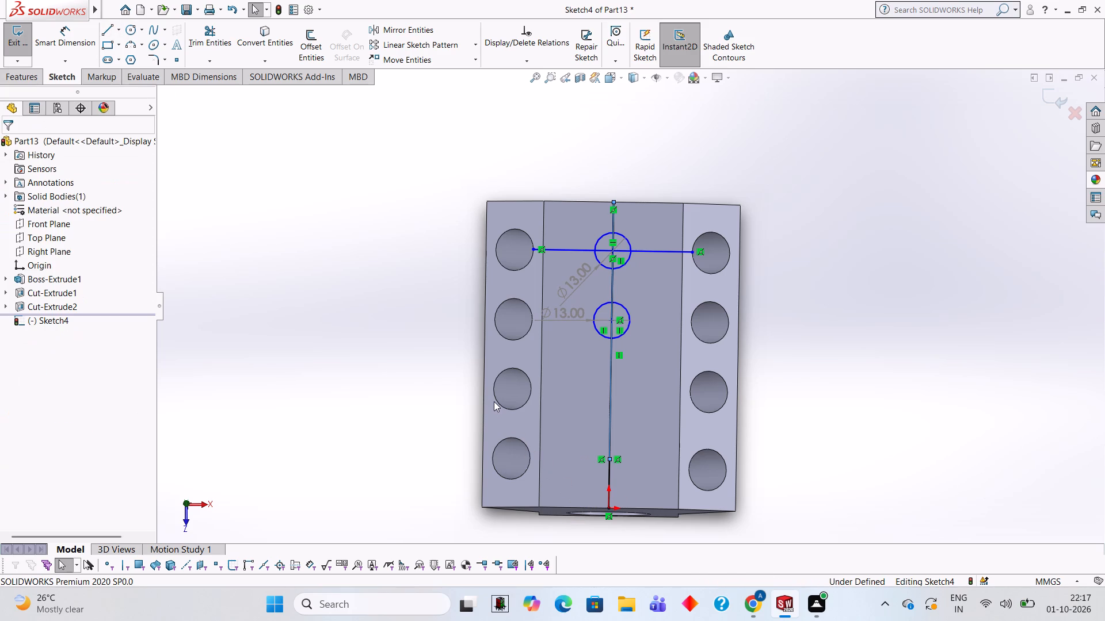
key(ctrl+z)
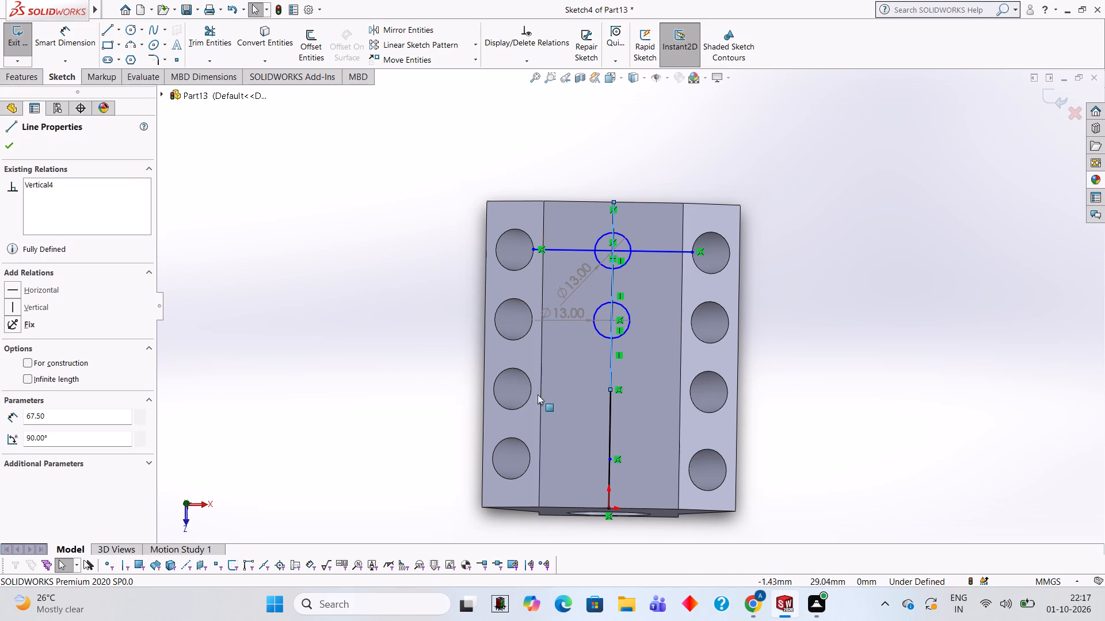
Draw a 13 mm diameter circle centred on the end of the 67.5 mm line.
click(127, 25)
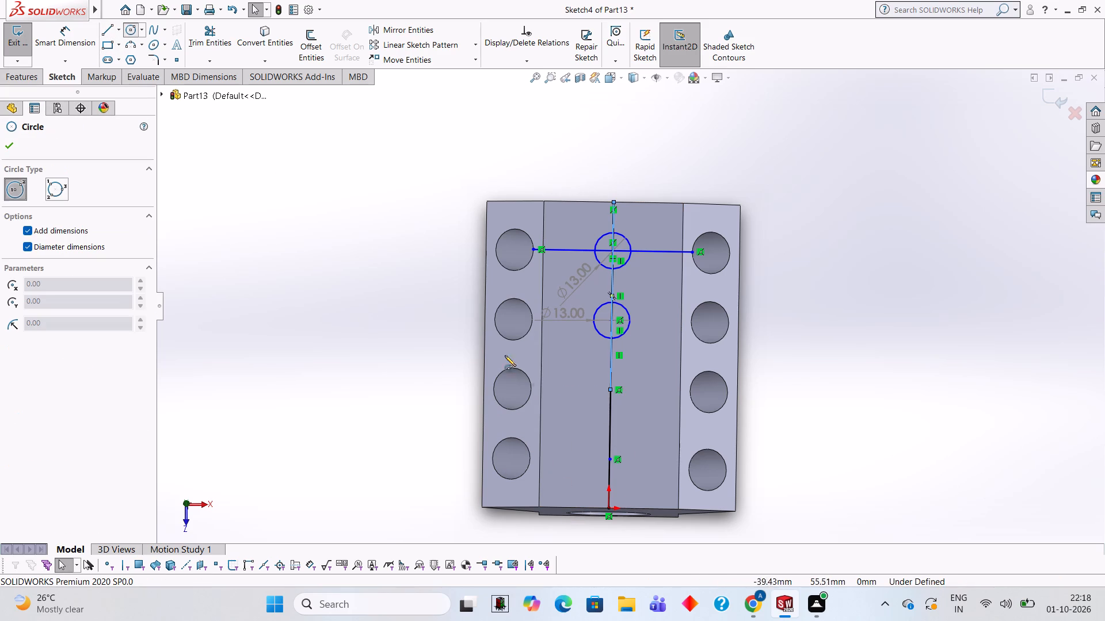
click(609, 389)
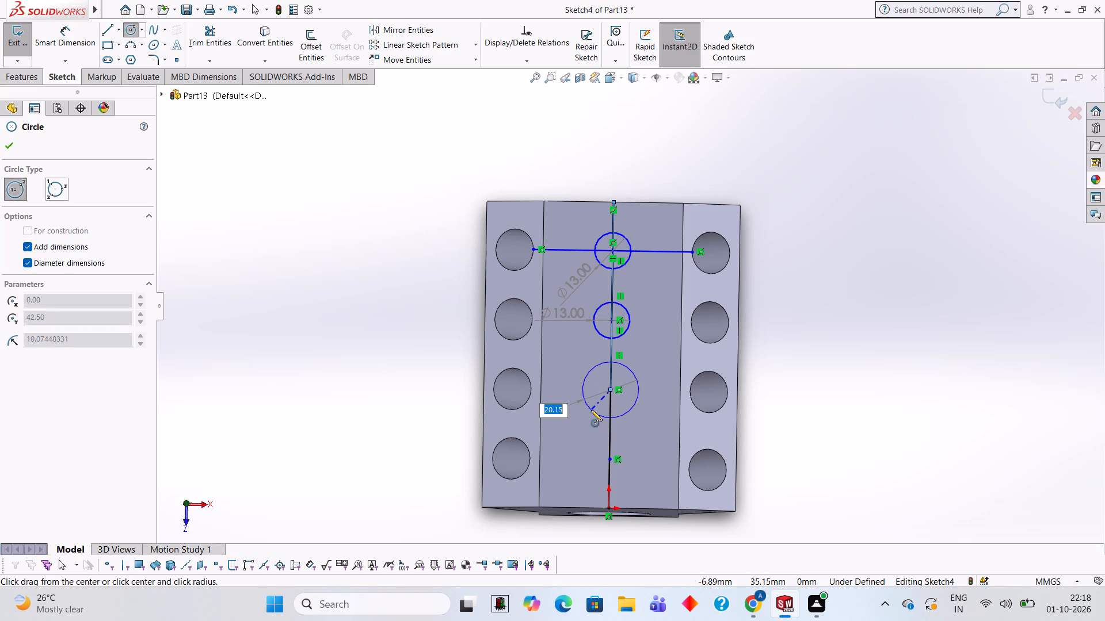
text(13)
key(Return)
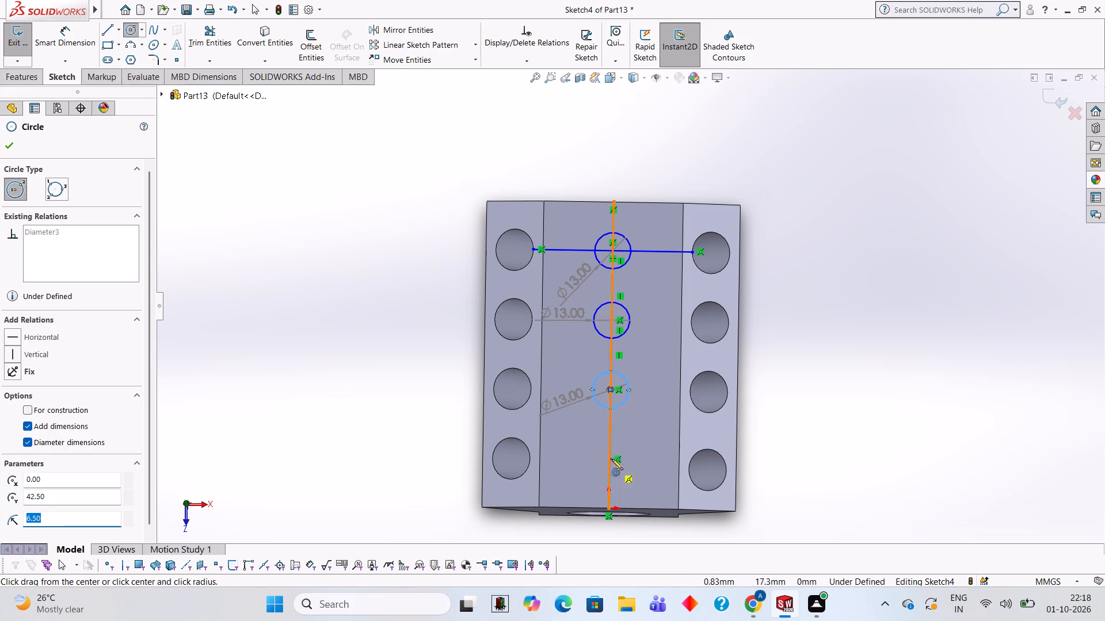
Draw a 13 mm diameter circle on the centre line, centred on the end of the 92.5 mm line.
click(610, 459)
text(13)
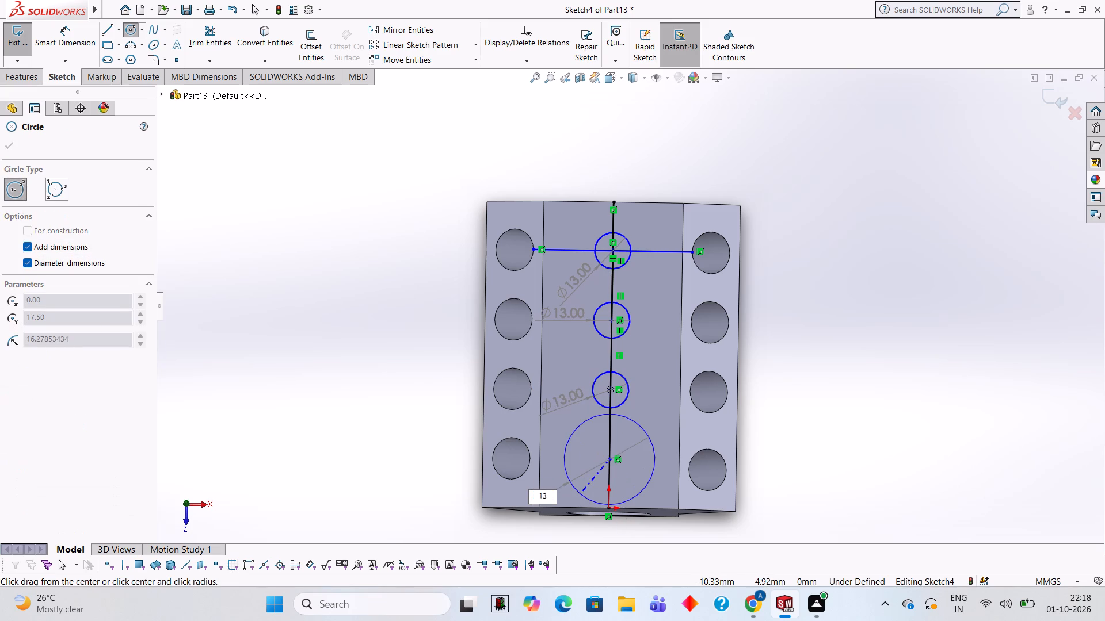
key(Return)
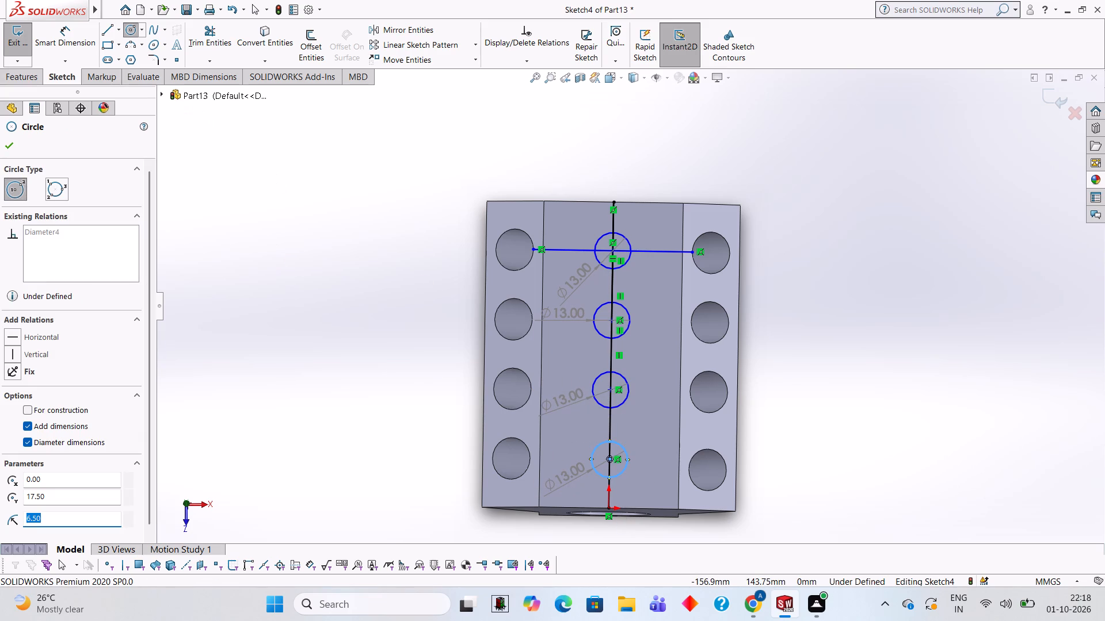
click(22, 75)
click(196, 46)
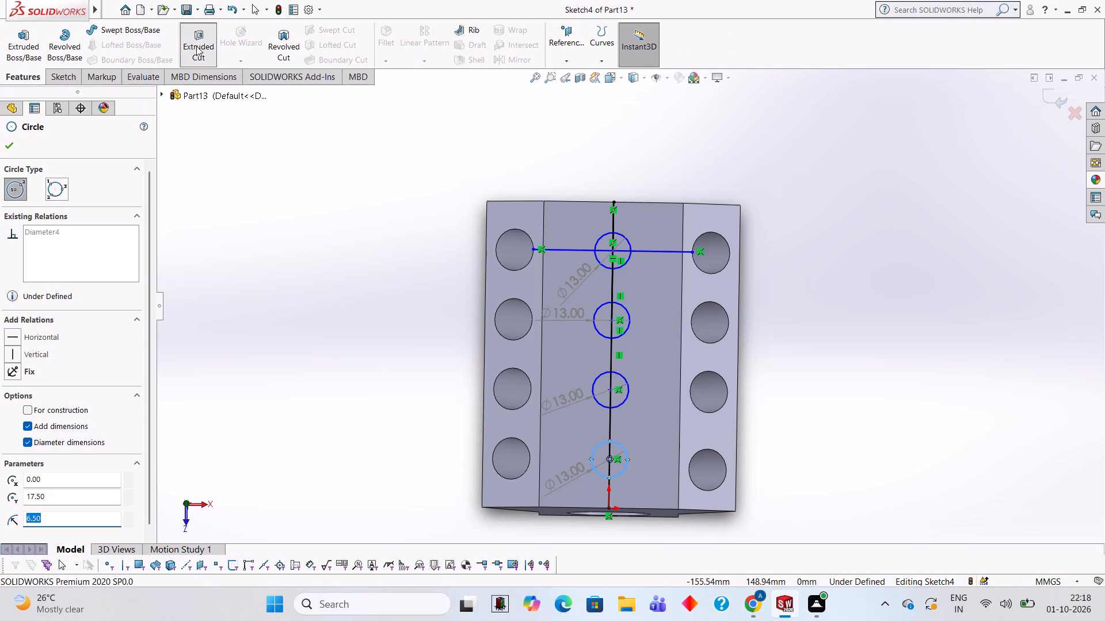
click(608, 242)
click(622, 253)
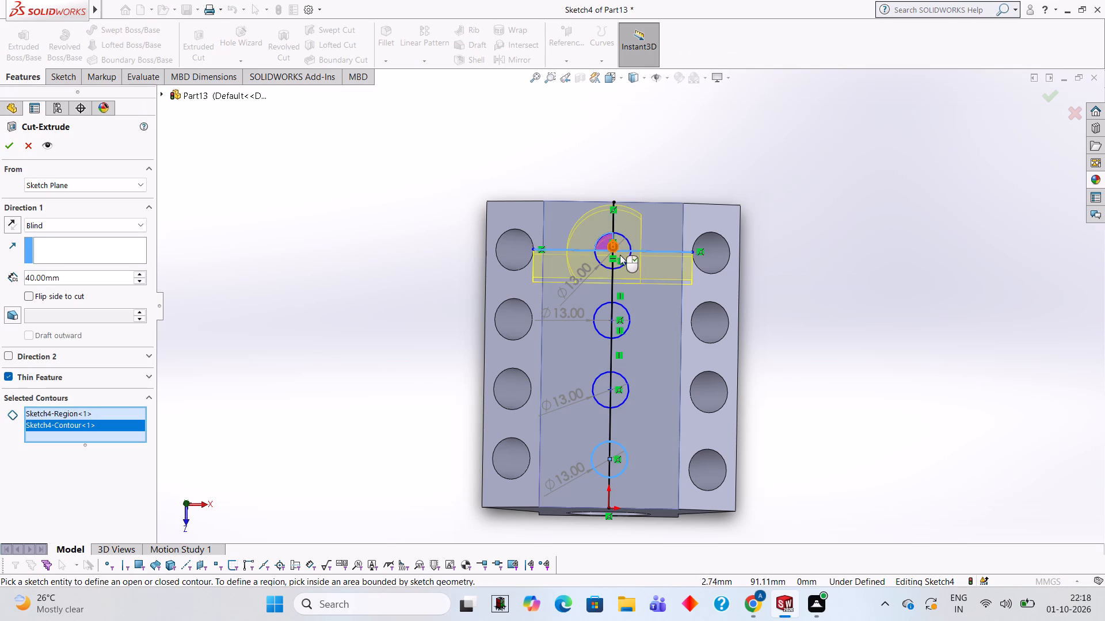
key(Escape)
Cut-extrude all regions of the four 13 mm circles on the top face to a blind depth of 40 mm.
scroll(696, 192, down, 3)
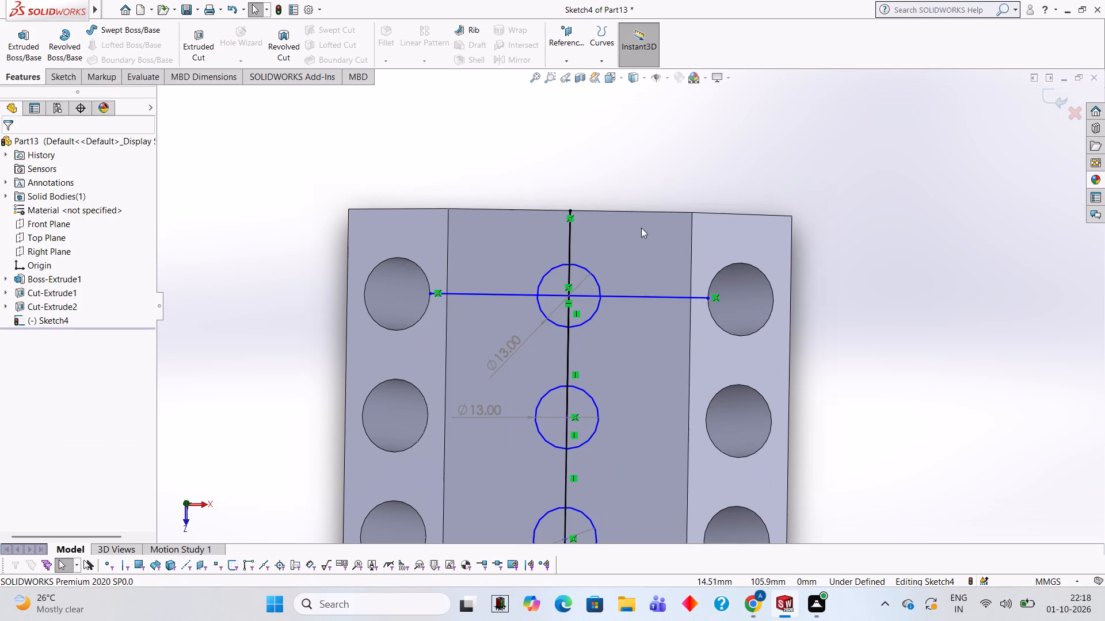
click(211, 37)
click(560, 279)
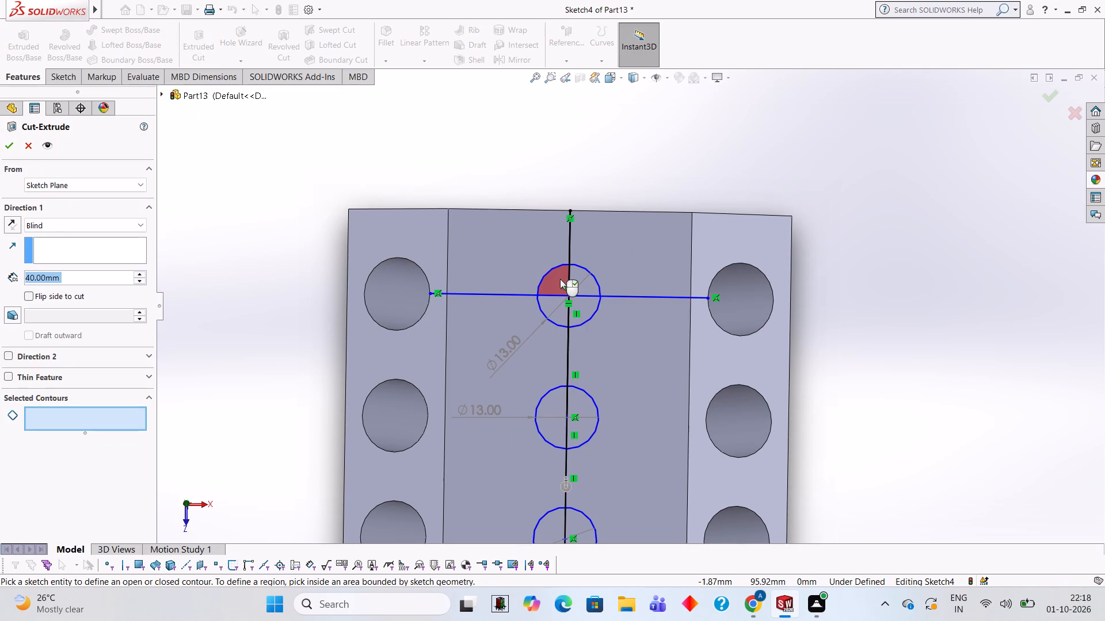
click(579, 290)
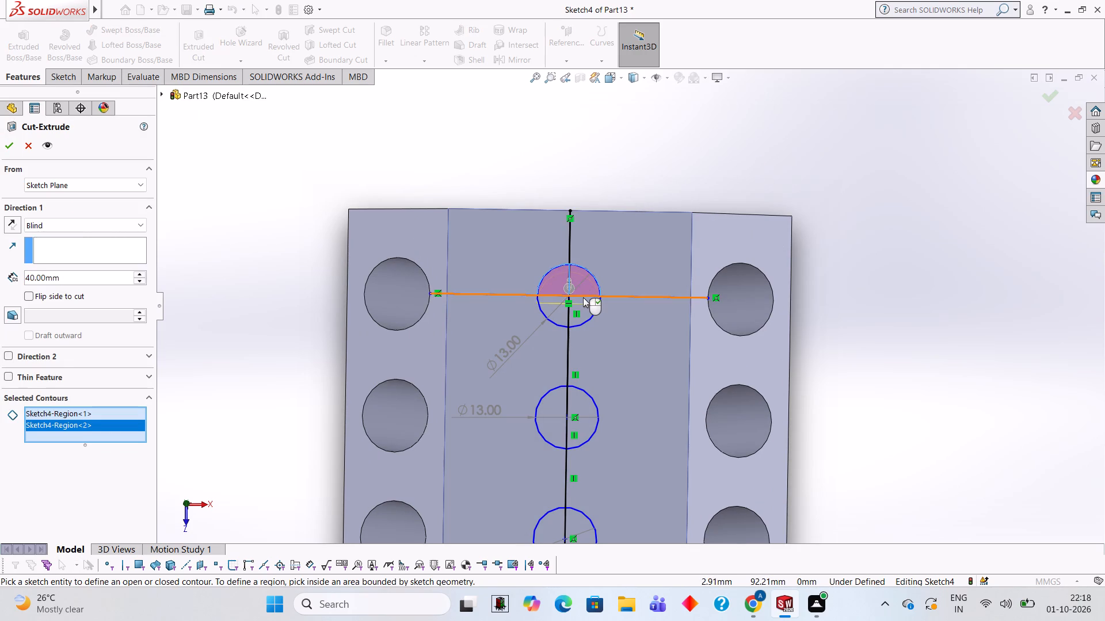
click(583, 304)
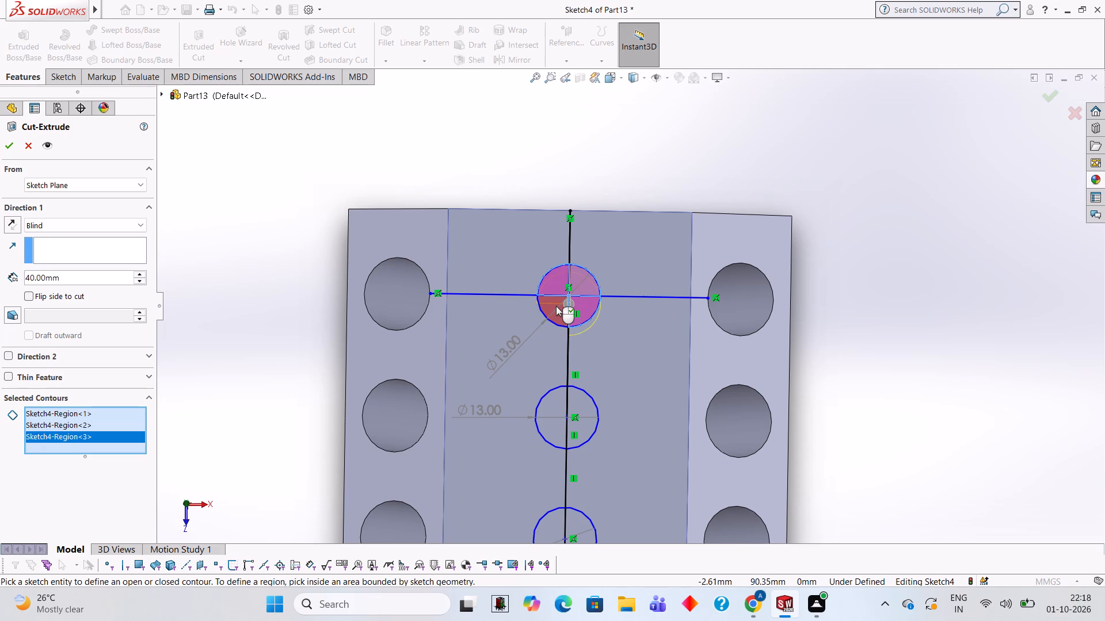
click(556, 306)
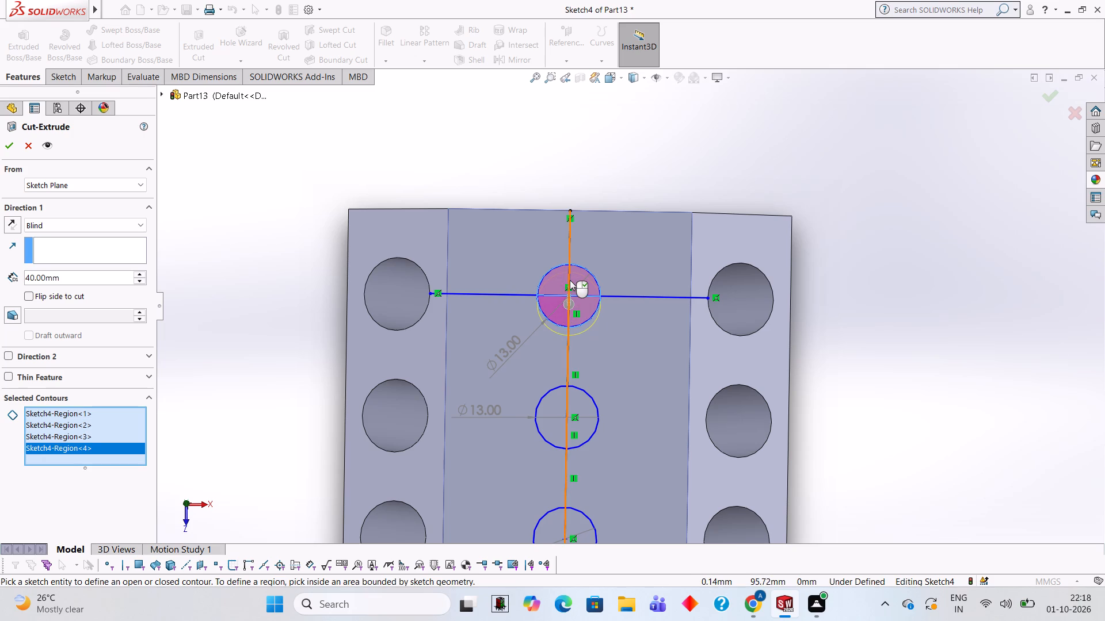
click(577, 398)
click(558, 398)
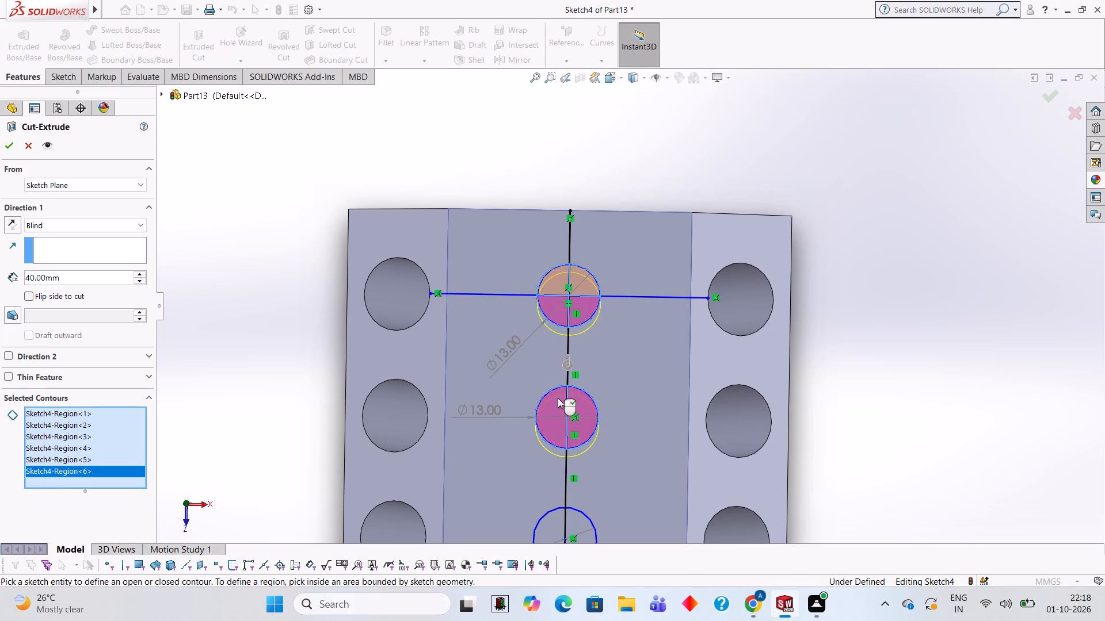
scroll(612, 425, up, 4)
scroll(604, 416, down, 2)
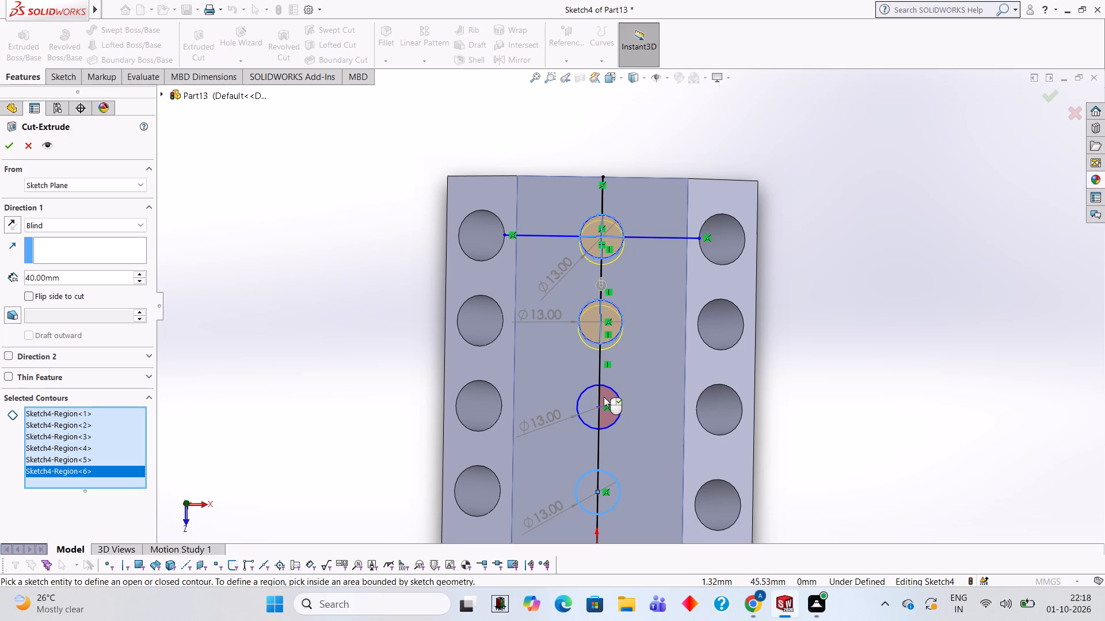
click(604, 397)
click(596, 394)
click(588, 494)
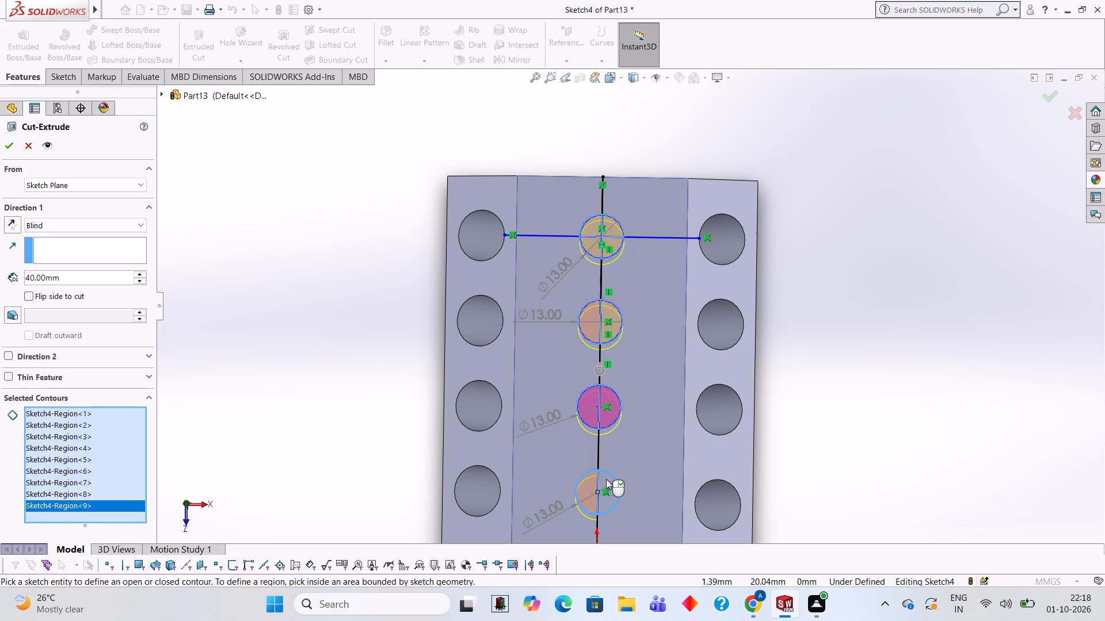
click(606, 479)
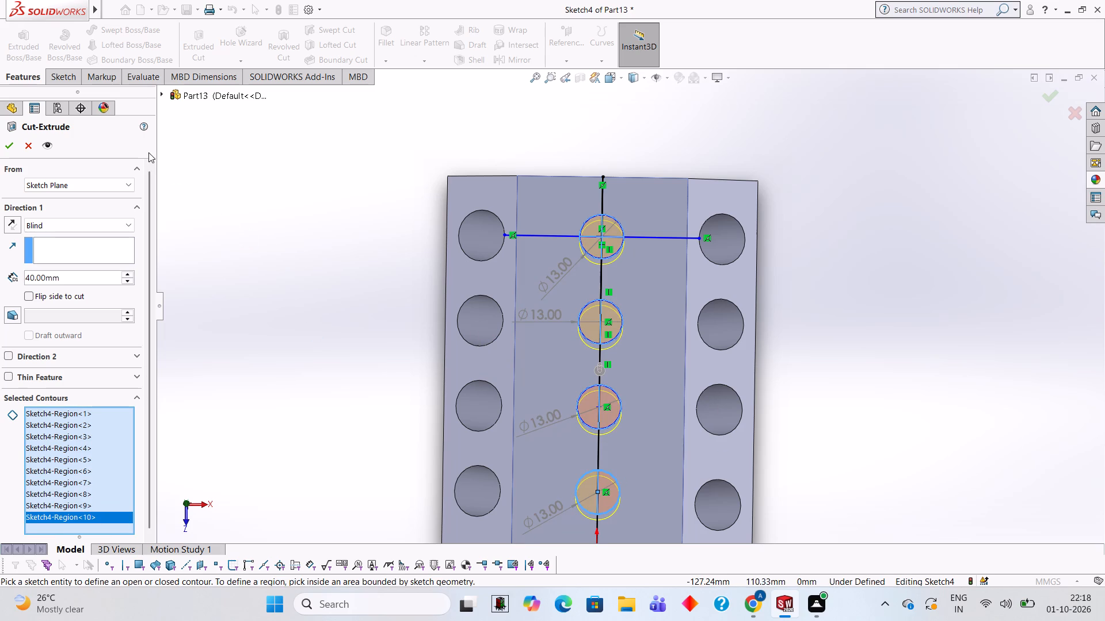
click(12, 141)
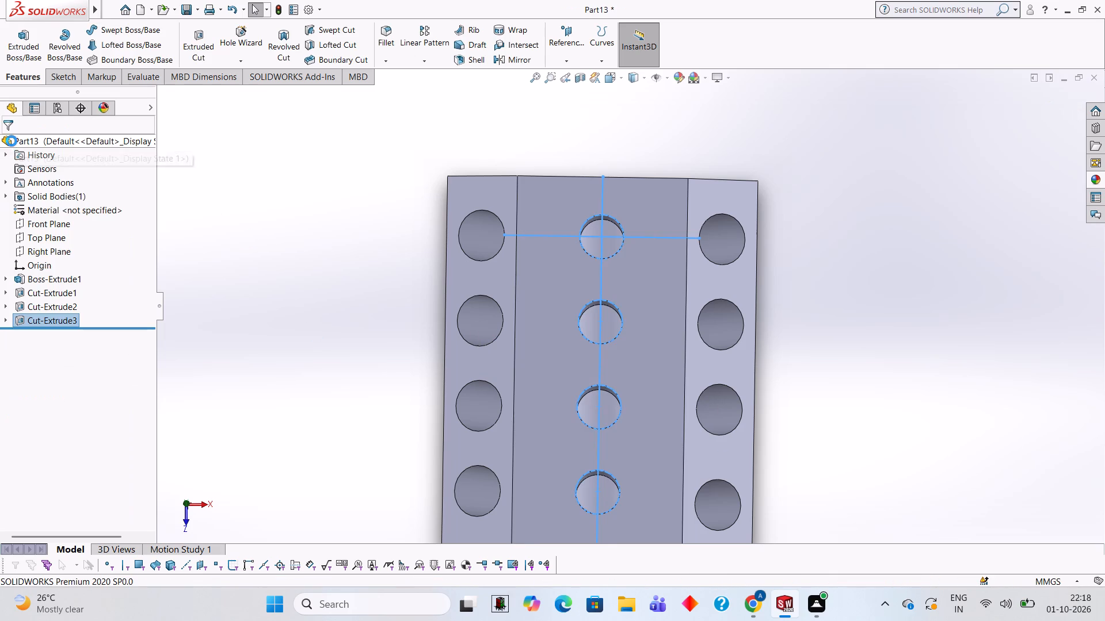
click(306, 263)
Apply the Red LED appearance to only the inner face of the frontmost hole on the nearer sloped face.
scroll(334, 315, up, 2)
middle_drag(350, 326, 333, 216)
middle_drag(405, 386, 394, 328)
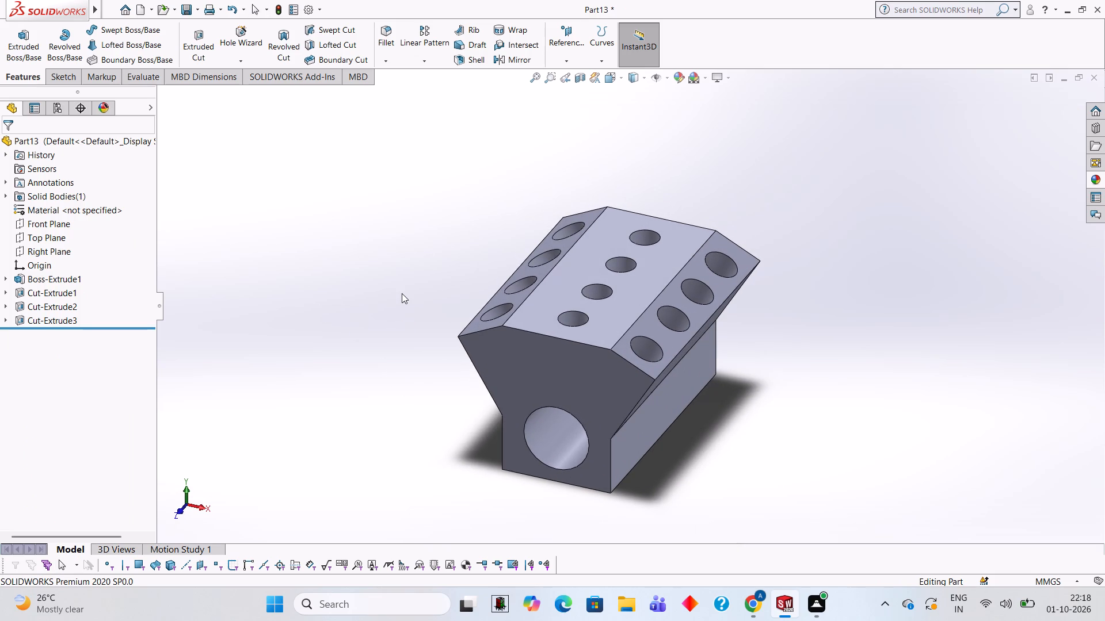
scroll(661, 300, up, 1)
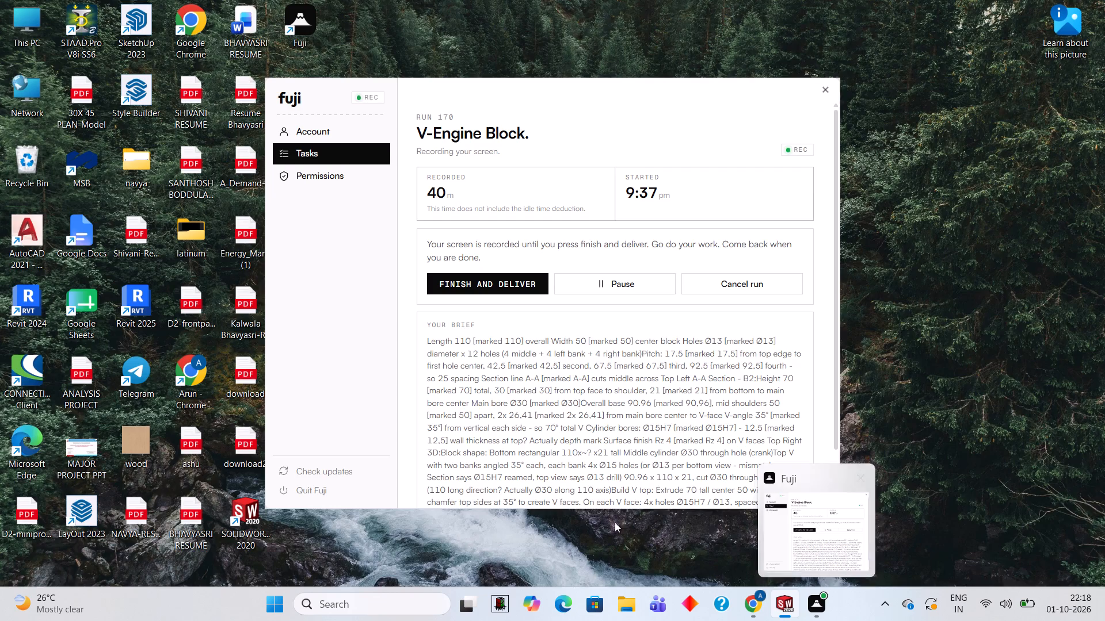
middle_drag(708, 320, 684, 335)
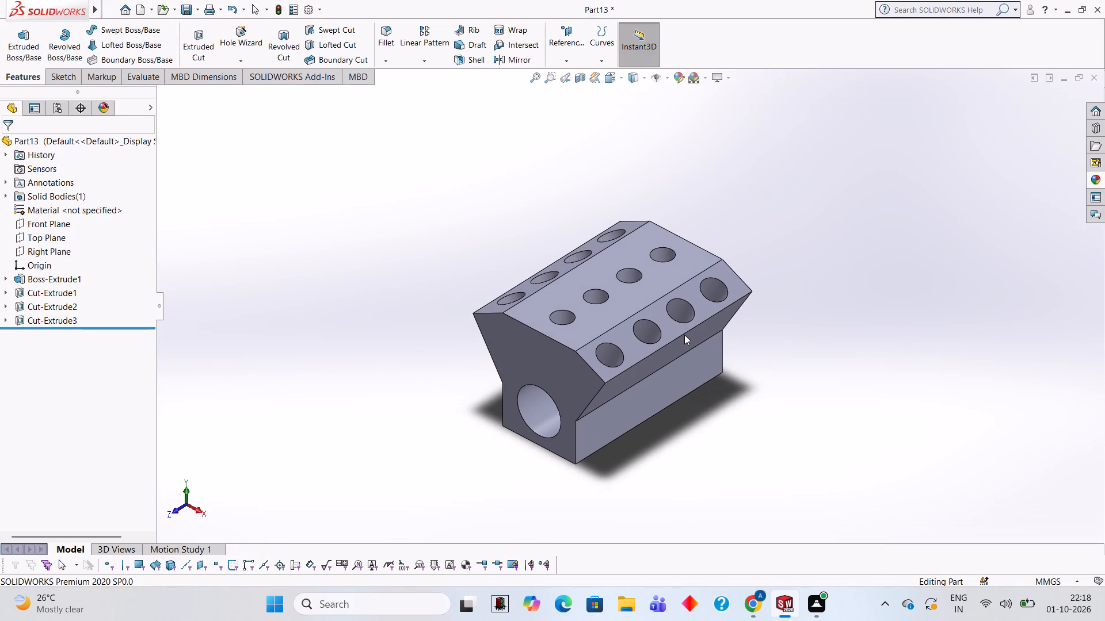
click(1095, 183)
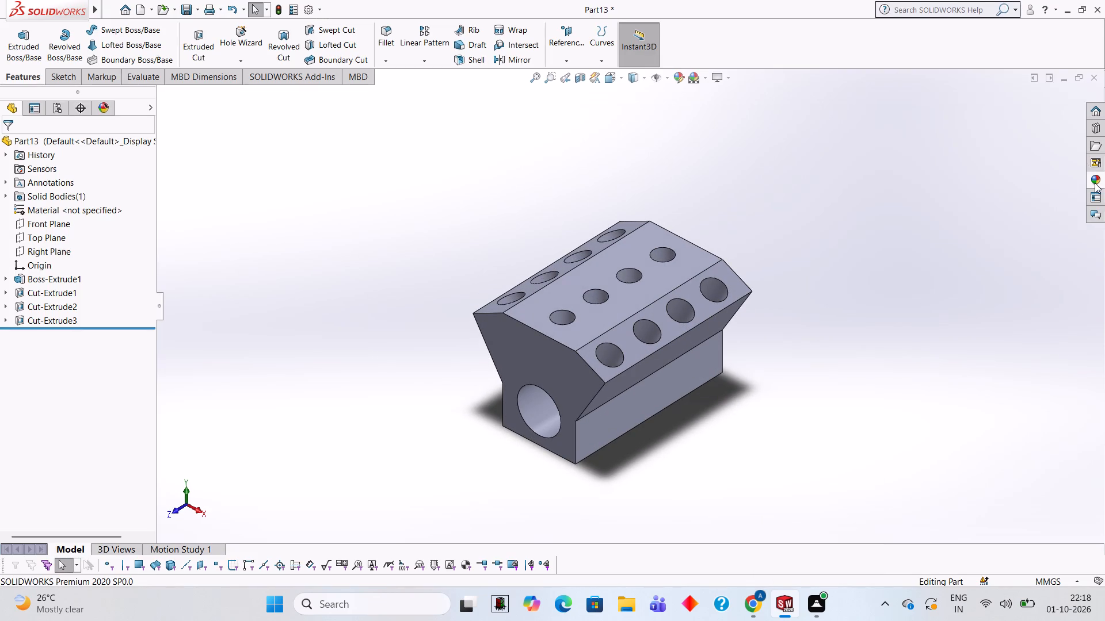
drag(974, 326, 601, 362)
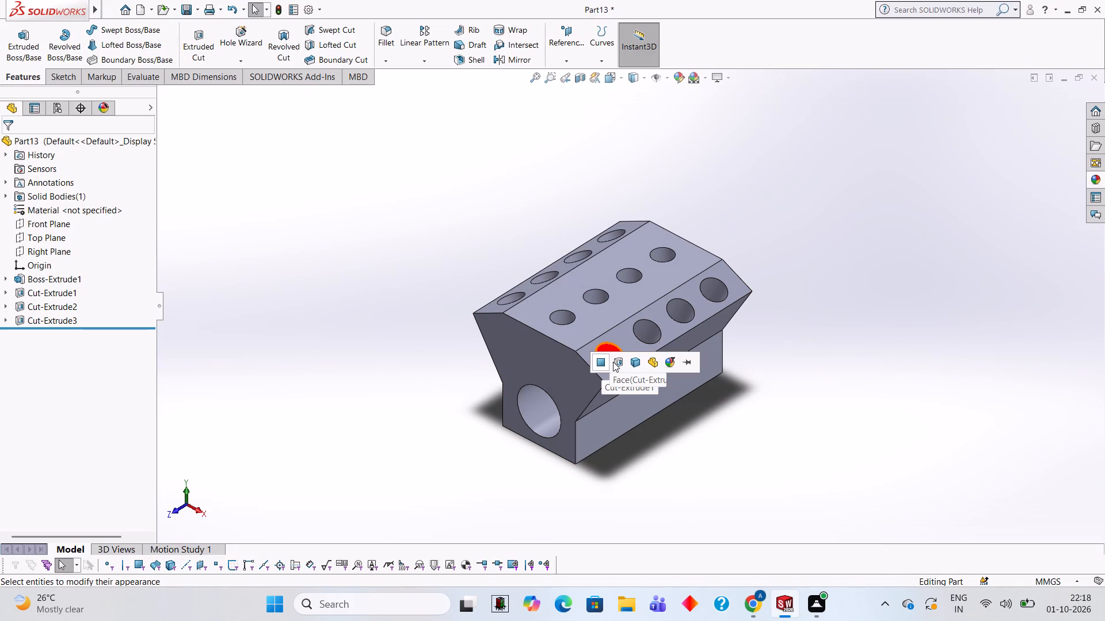
click(604, 359)
Apply the Blue LED appearance to only the inner face of the second hole from the front on that sloped face.
scroll(632, 359, down, 2)
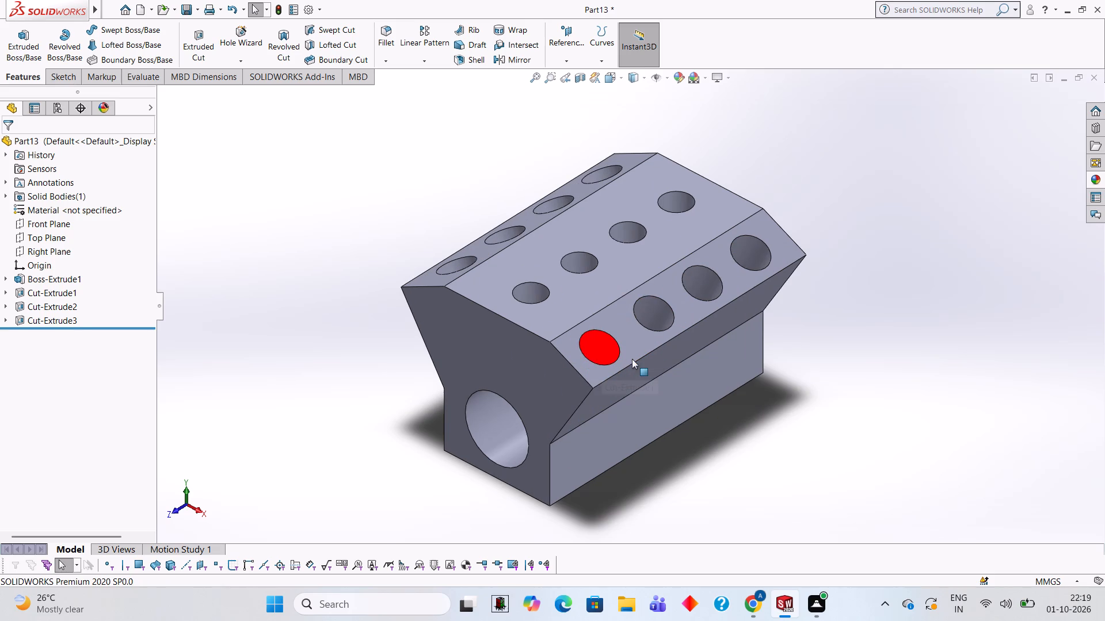
click(1098, 178)
drag(975, 411, 739, 405)
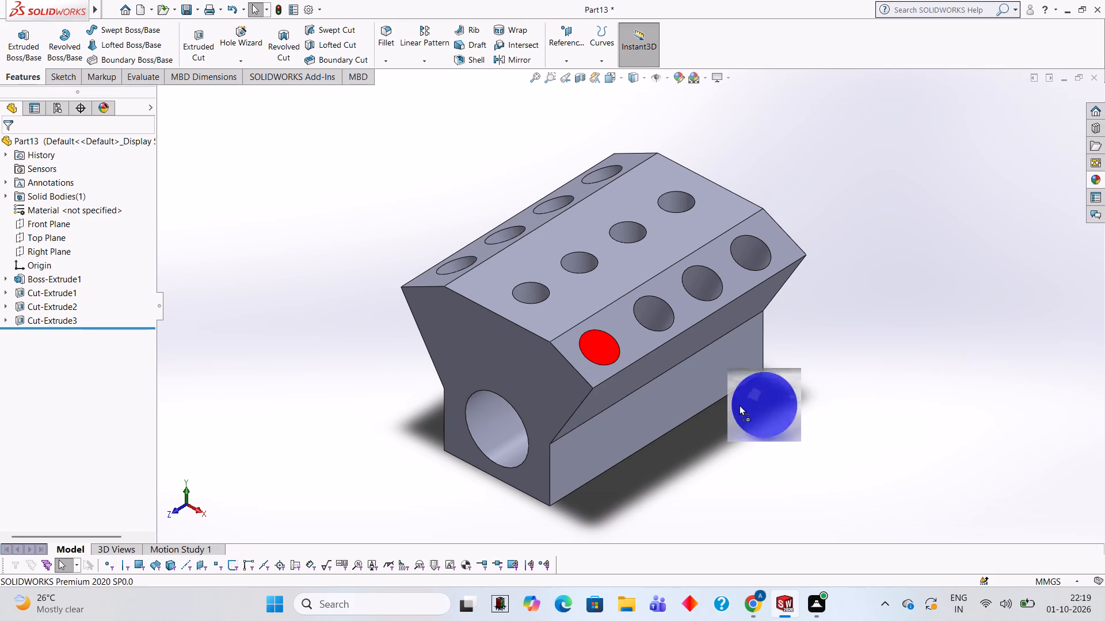
drag(739, 405, 654, 319)
click(654, 319)
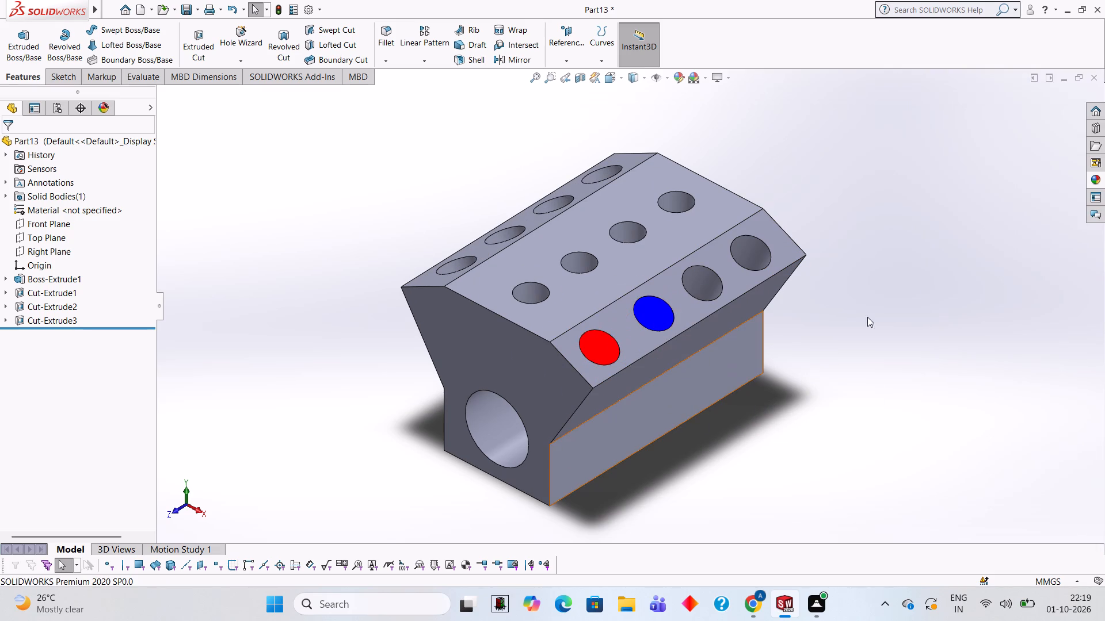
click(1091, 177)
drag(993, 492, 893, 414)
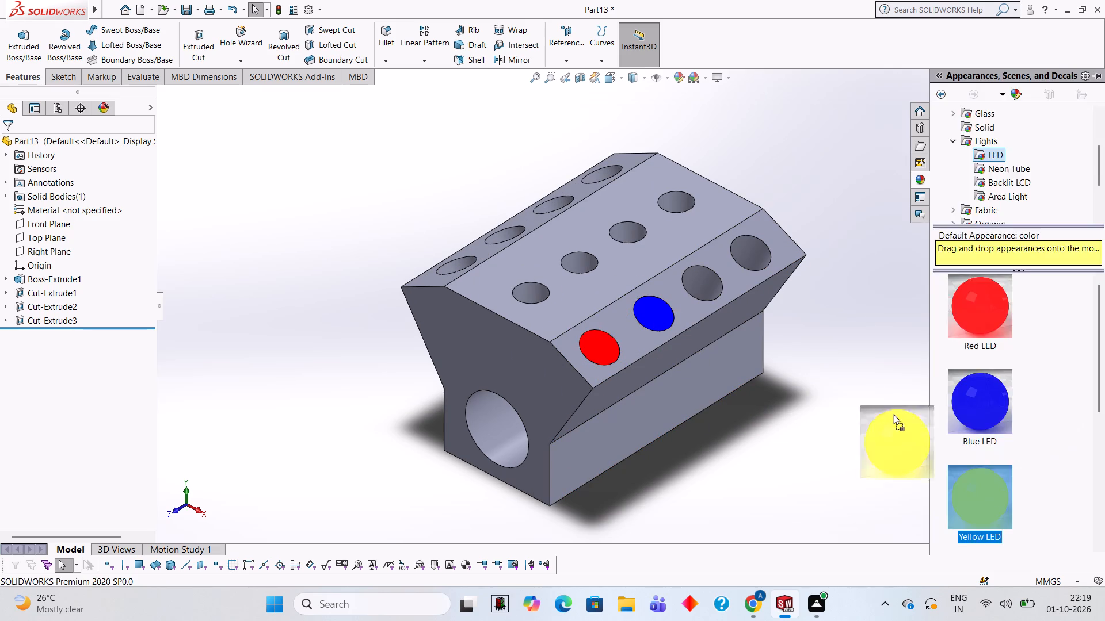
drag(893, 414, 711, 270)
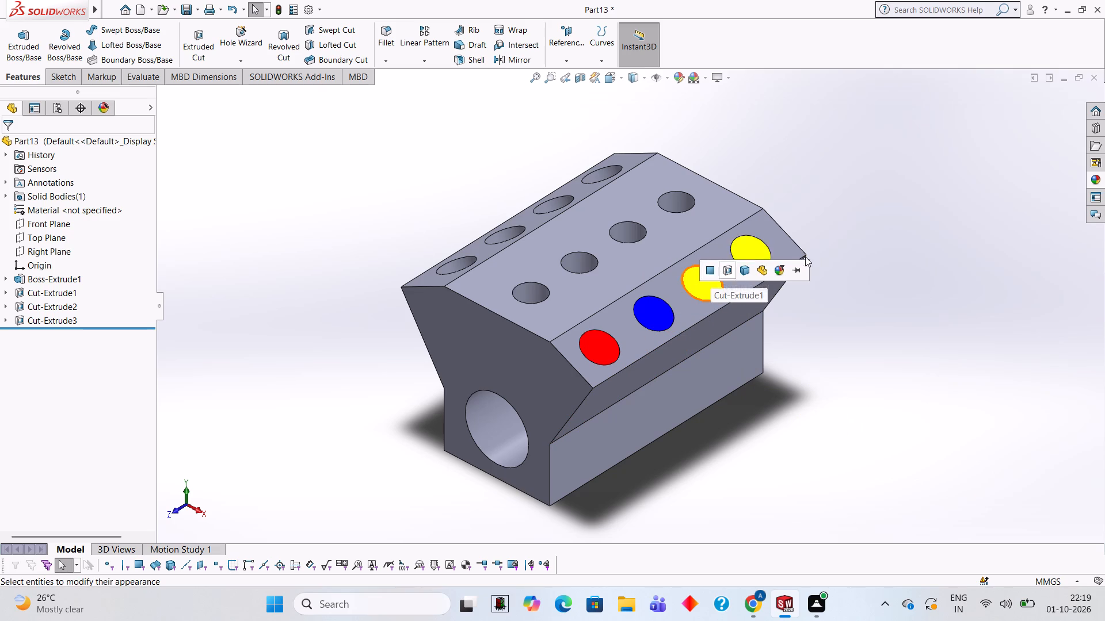
Apply the Yellow LED appearance to only the inner face of the third hole from the front on the nearer sloped face.
click(1097, 182)
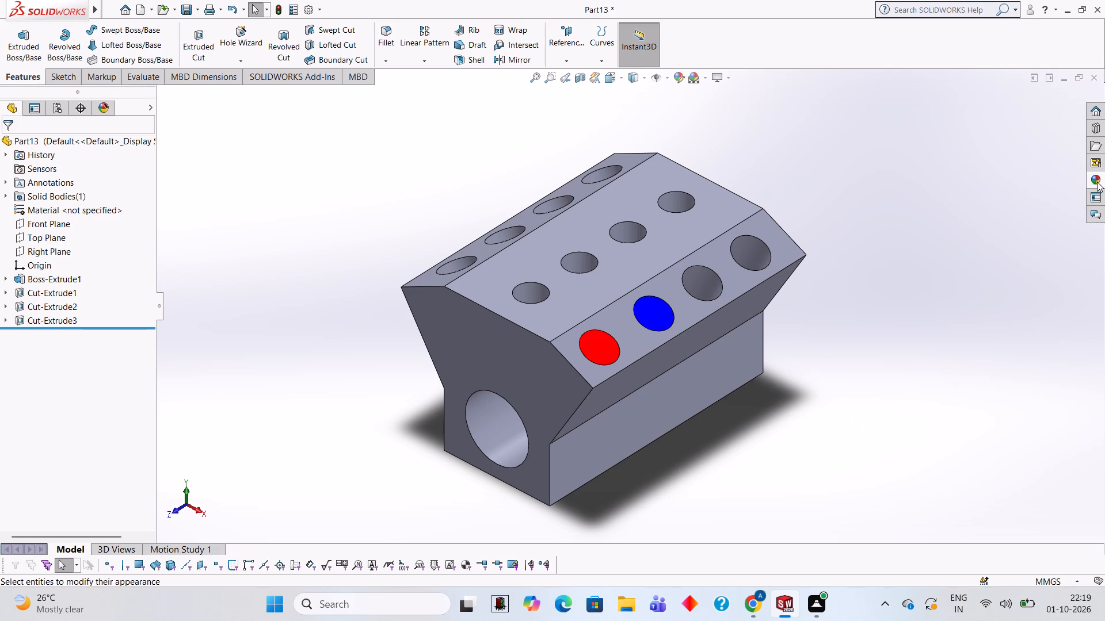
drag(983, 496, 704, 280)
click(704, 280)
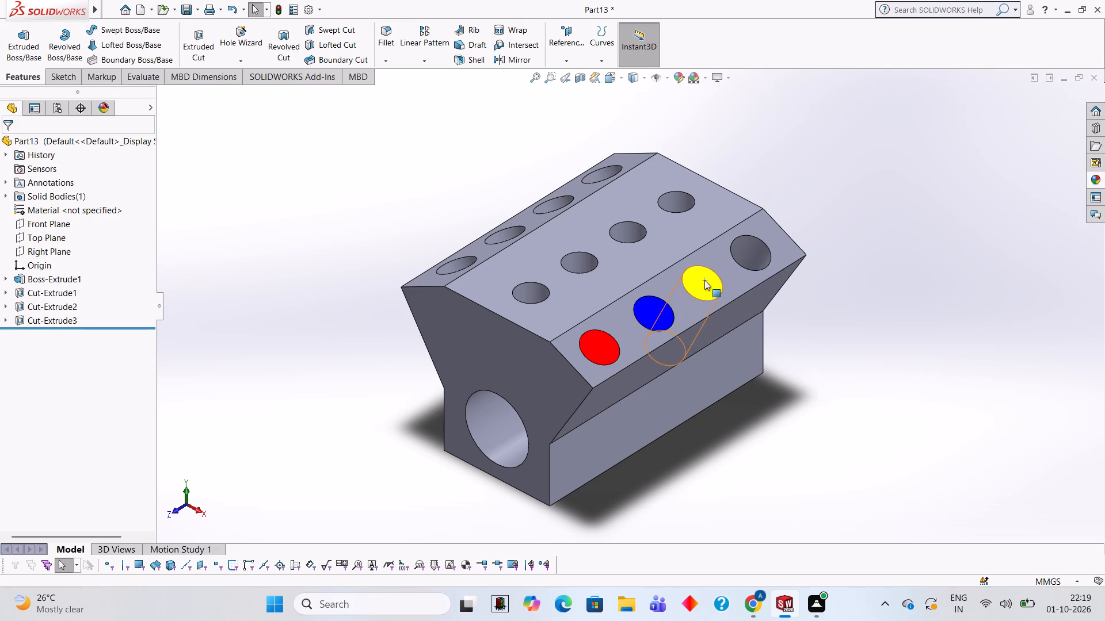
Apply the Green LED appearance to only the inner face of the rearmost hole on the nearer sloped face.
click(1093, 179)
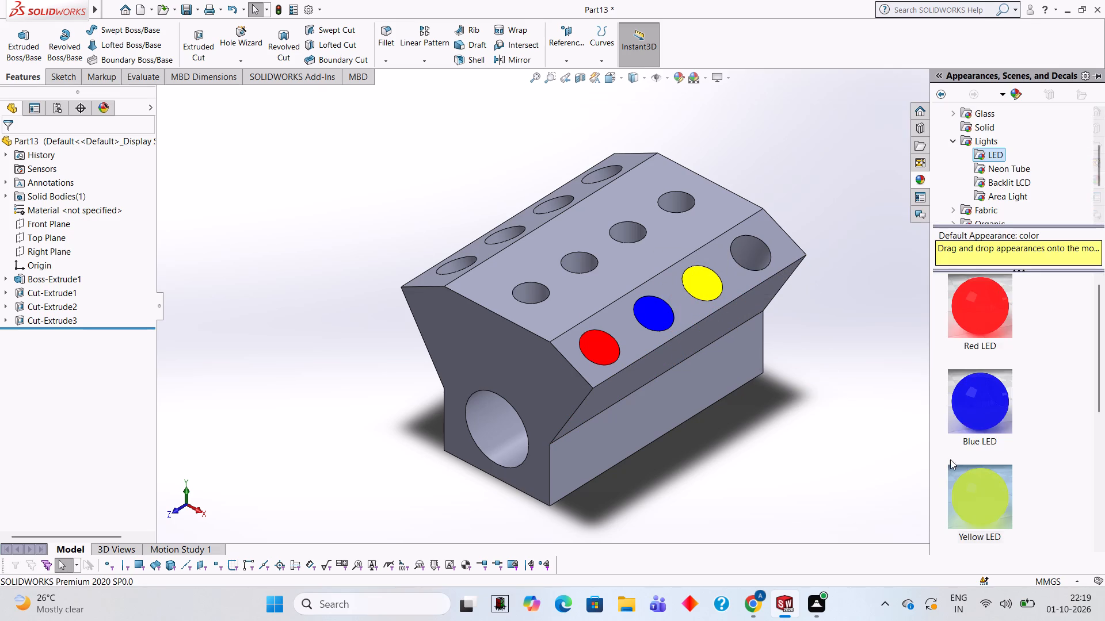
scroll(951, 440, down, 4)
drag(958, 320, 737, 254)
click(737, 254)
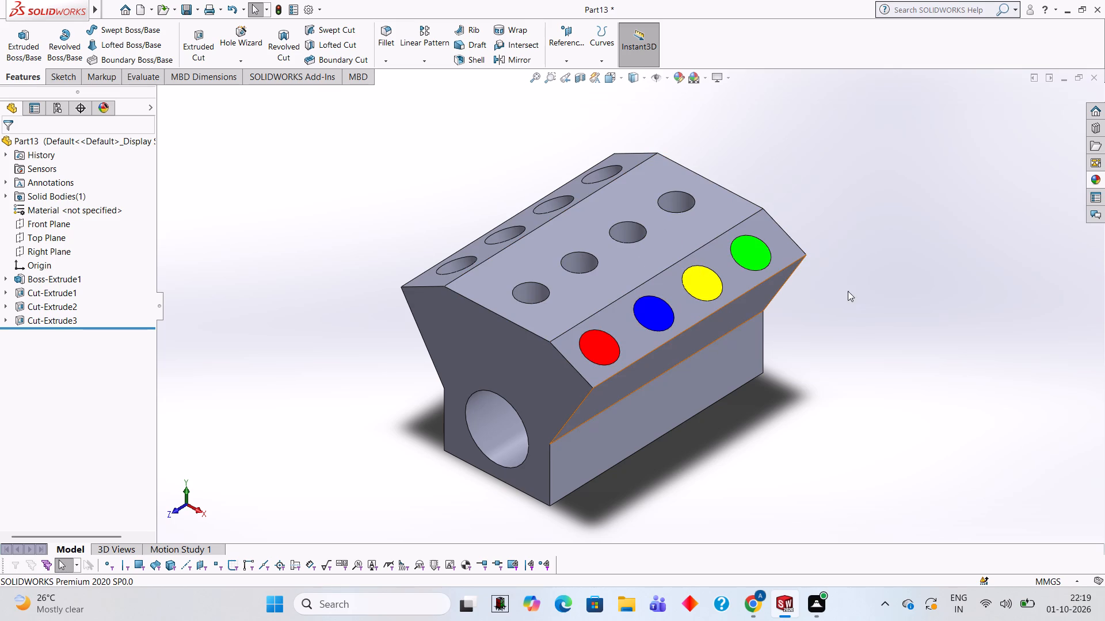
Apply the Green LED appearance to only the inner face of the frontmost hole on the top face.
click(1099, 178)
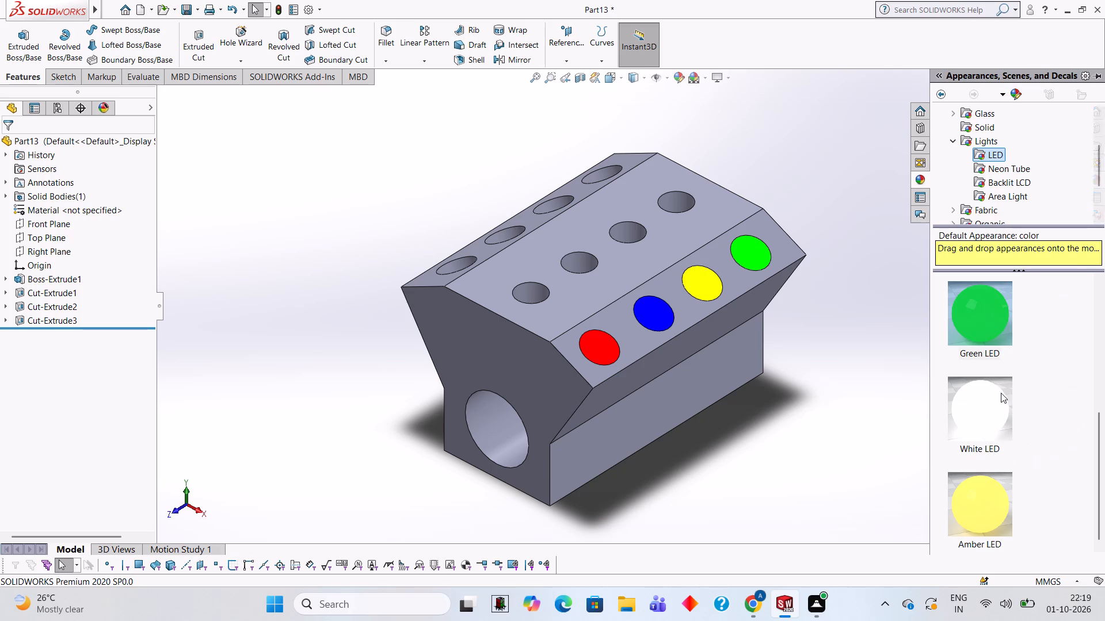
drag(978, 319, 534, 290)
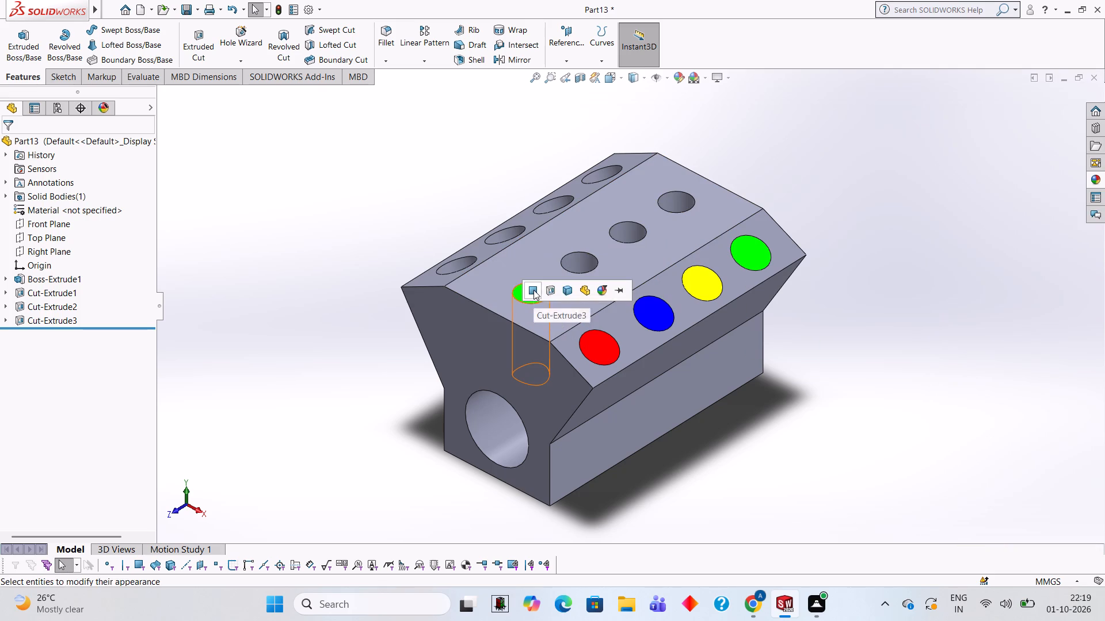
click(534, 290)
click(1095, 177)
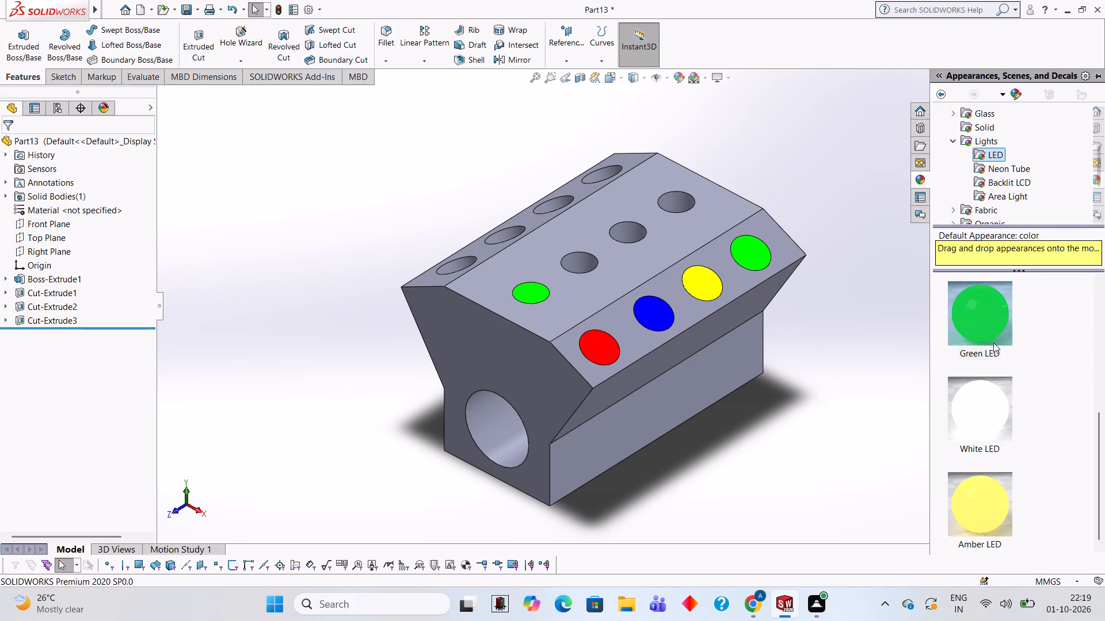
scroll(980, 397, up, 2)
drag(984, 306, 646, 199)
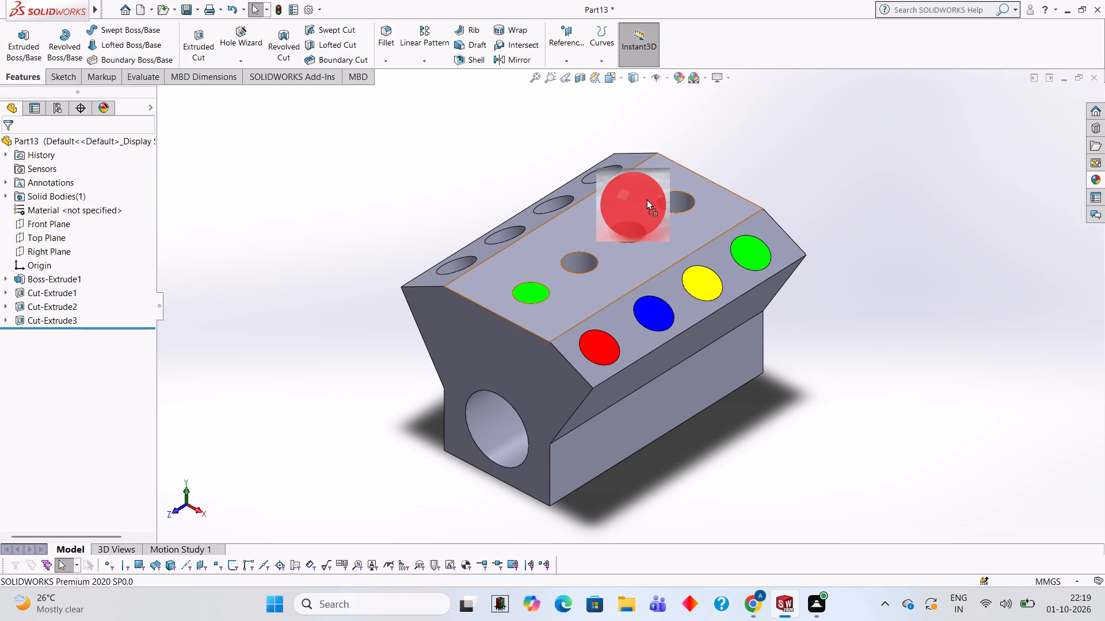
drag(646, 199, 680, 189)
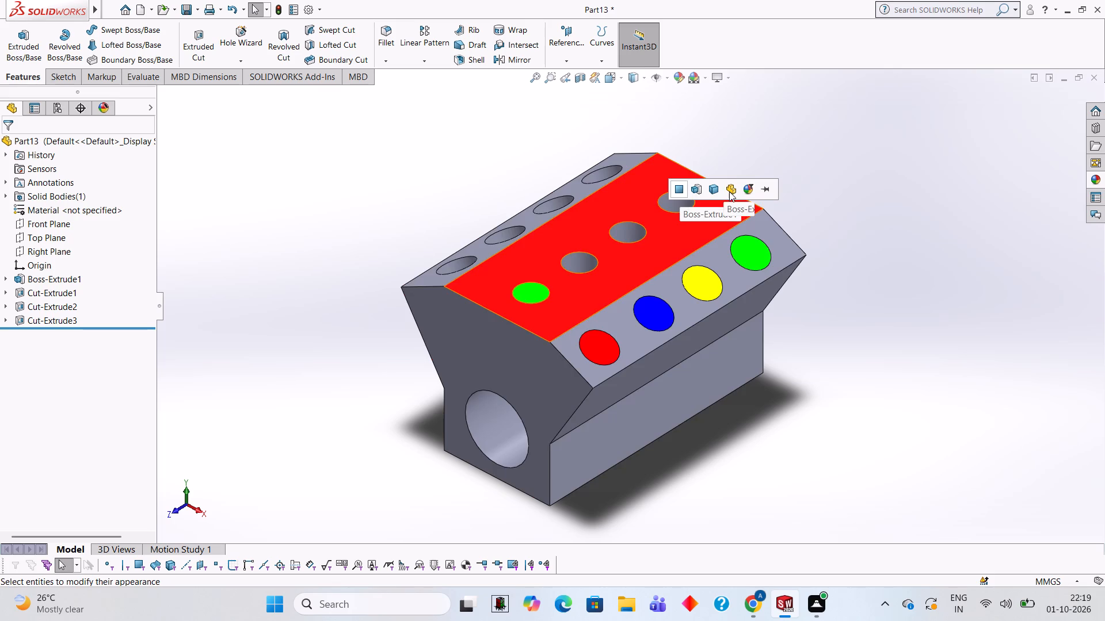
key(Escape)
Apply the Red LED appearance to only the inner face of the rearmost hole on the top face.
scroll(691, 228, down, 2)
middle_drag(679, 243, 672, 304)
click(1094, 177)
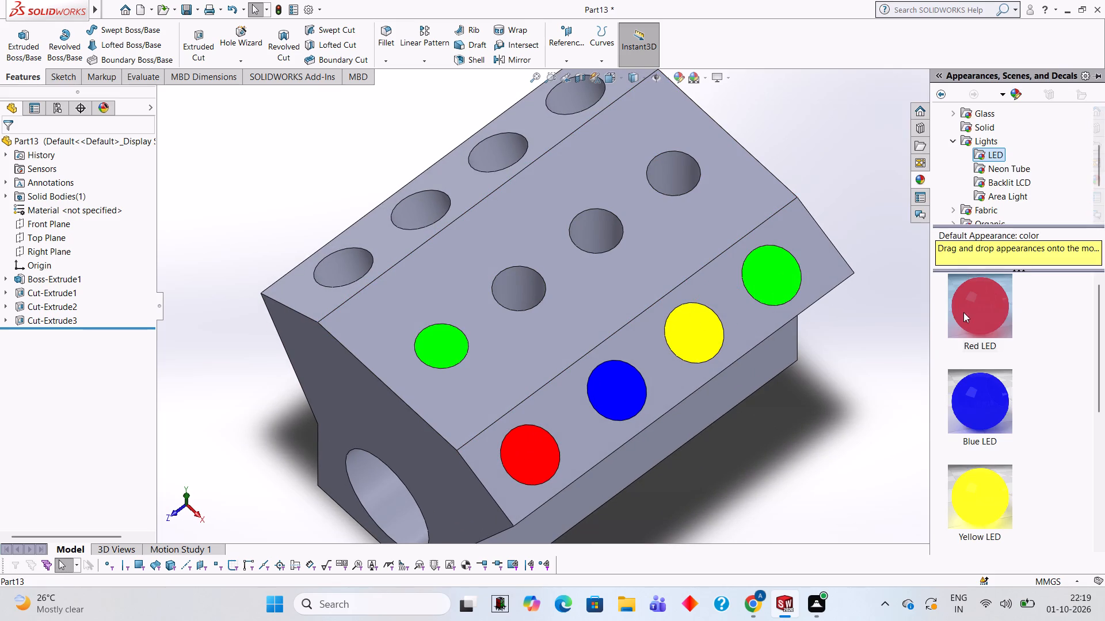
drag(961, 306, 658, 156)
click(658, 156)
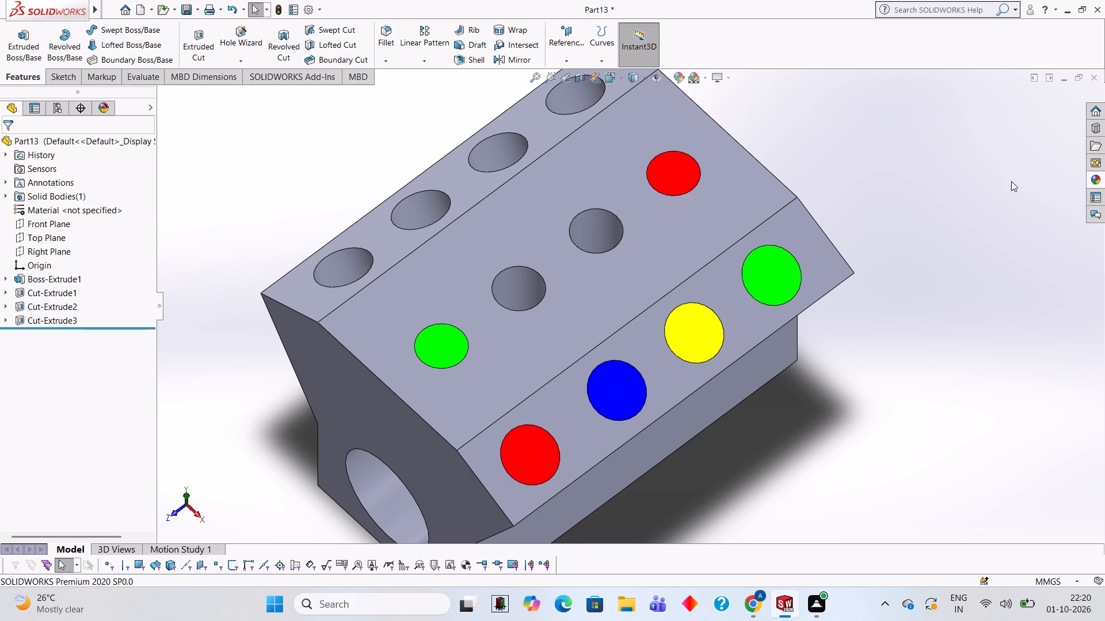
Apply the Blue LED appearance to only the inner face of the third hole from the front on the top face.
click(1098, 180)
drag(972, 405, 601, 229)
click(601, 229)
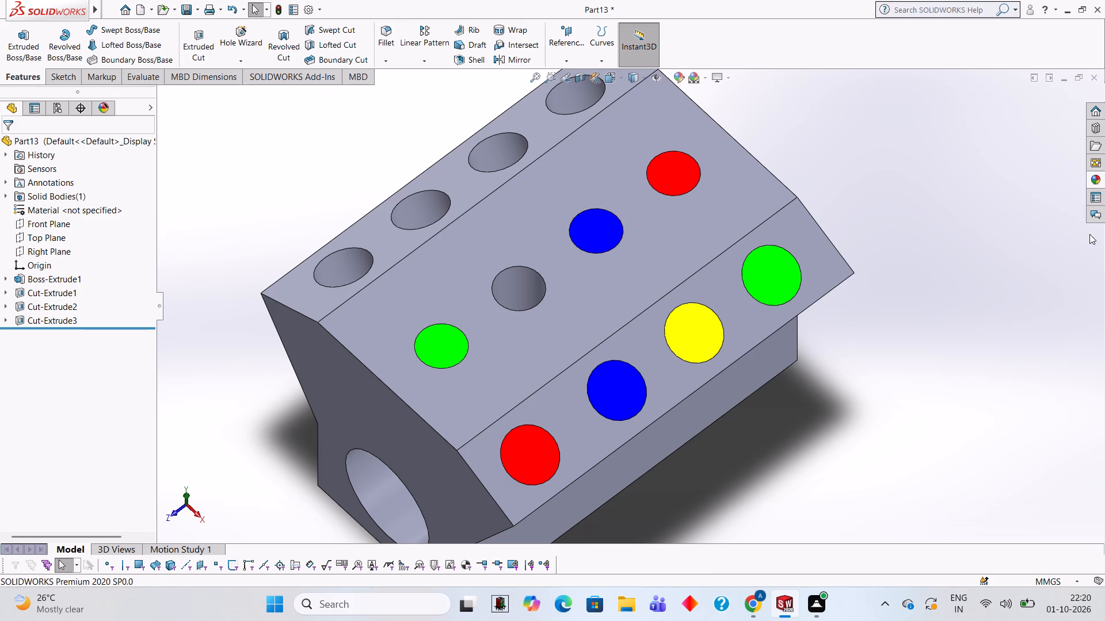
Apply the Yellow LED appearance to only the inner face of the second hole from the front on the top face.
click(1092, 178)
drag(978, 501, 430, 321)
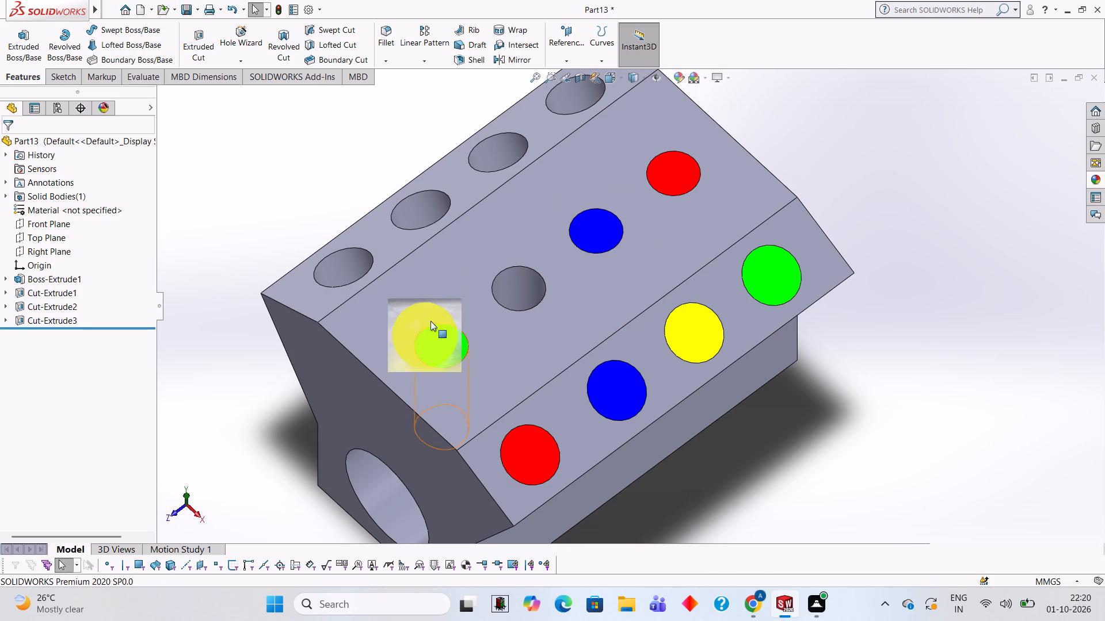
drag(430, 321, 512, 285)
click(512, 285)
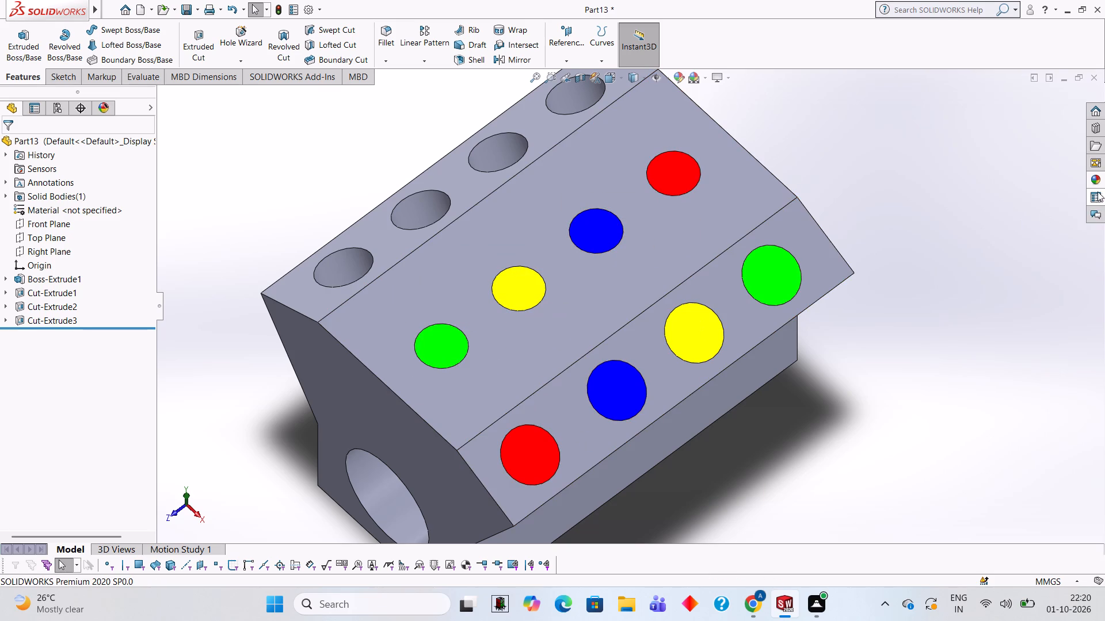
Apply the Blue LED appearance to only the inner face of the frontmost hole on the far sloped face.
click(1099, 184)
drag(988, 391, 506, 304)
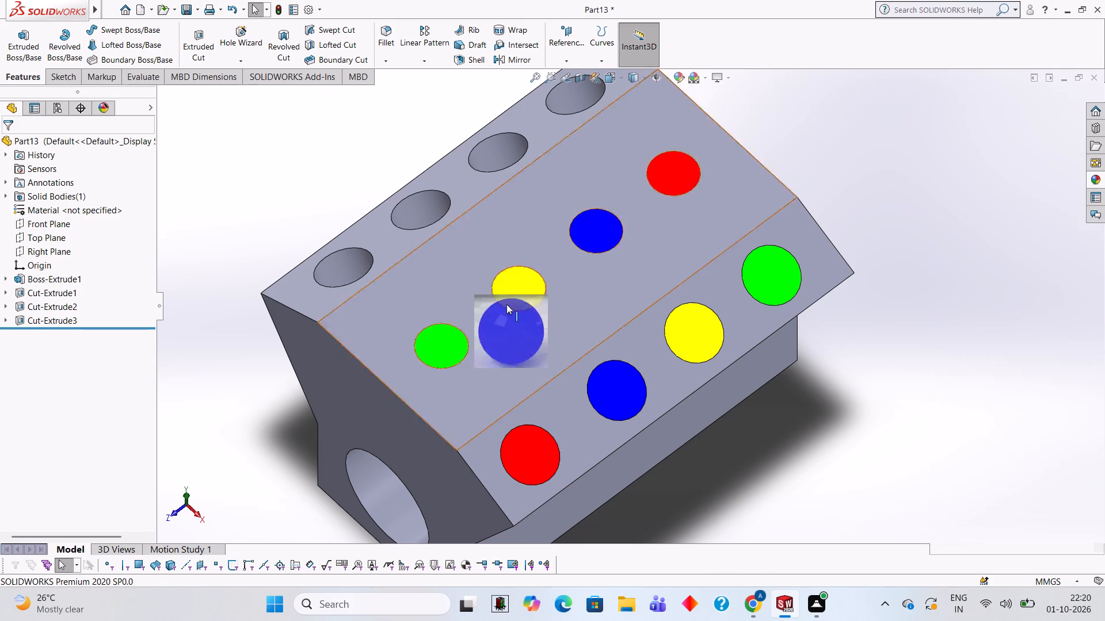
drag(506, 304, 352, 251)
click(352, 251)
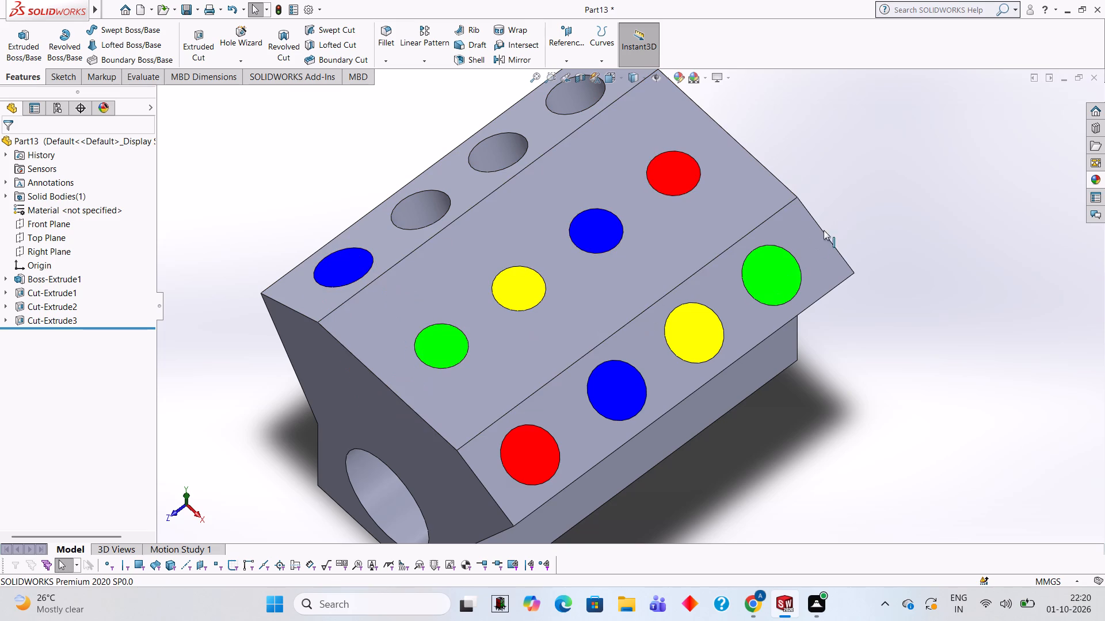
Apply the Red LED appearance to only the inner face of the second hole from the front on the far sloped face.
click(1097, 181)
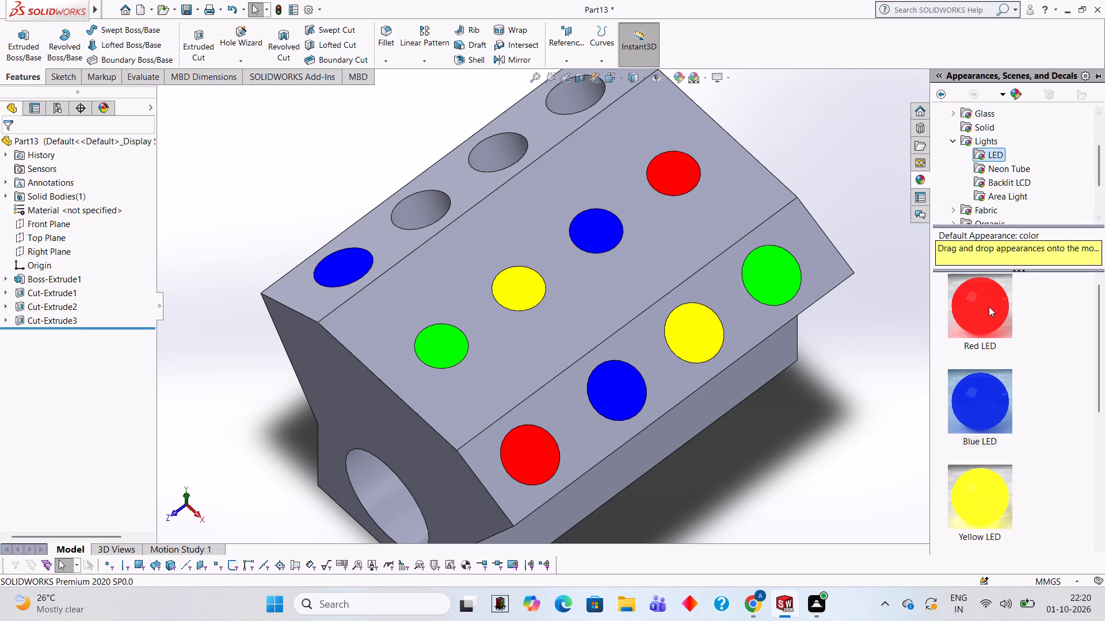
drag(988, 306, 436, 203)
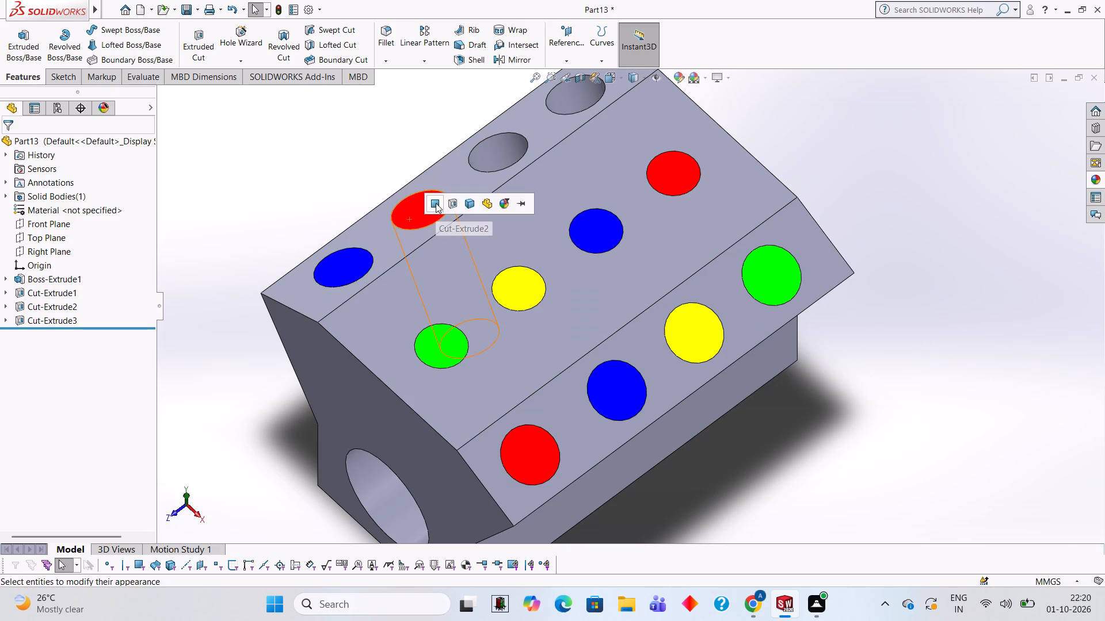
click(436, 203)
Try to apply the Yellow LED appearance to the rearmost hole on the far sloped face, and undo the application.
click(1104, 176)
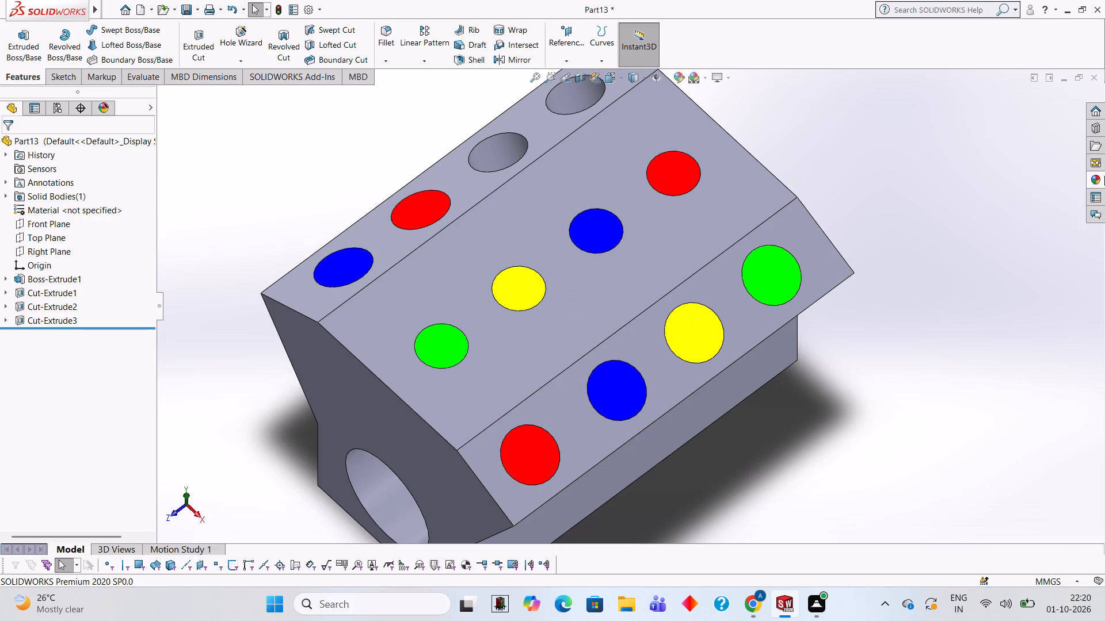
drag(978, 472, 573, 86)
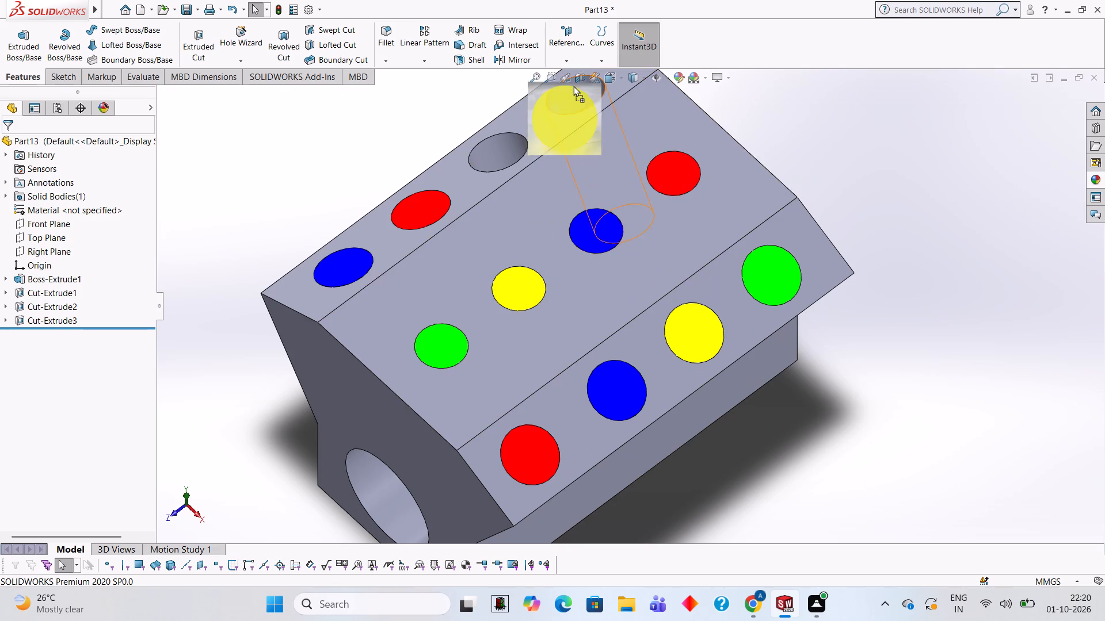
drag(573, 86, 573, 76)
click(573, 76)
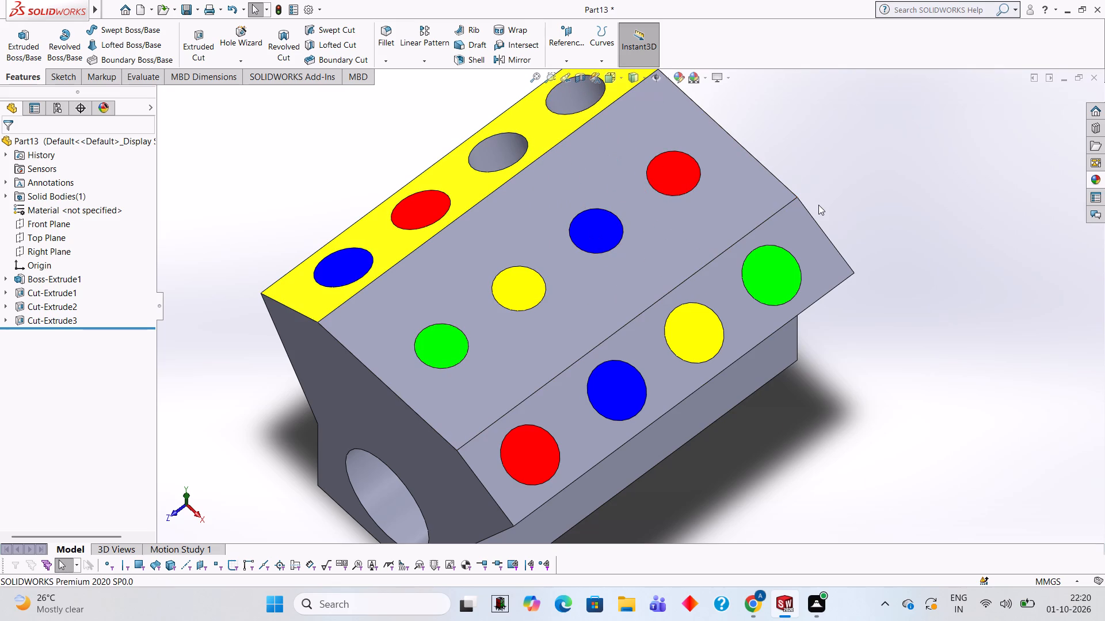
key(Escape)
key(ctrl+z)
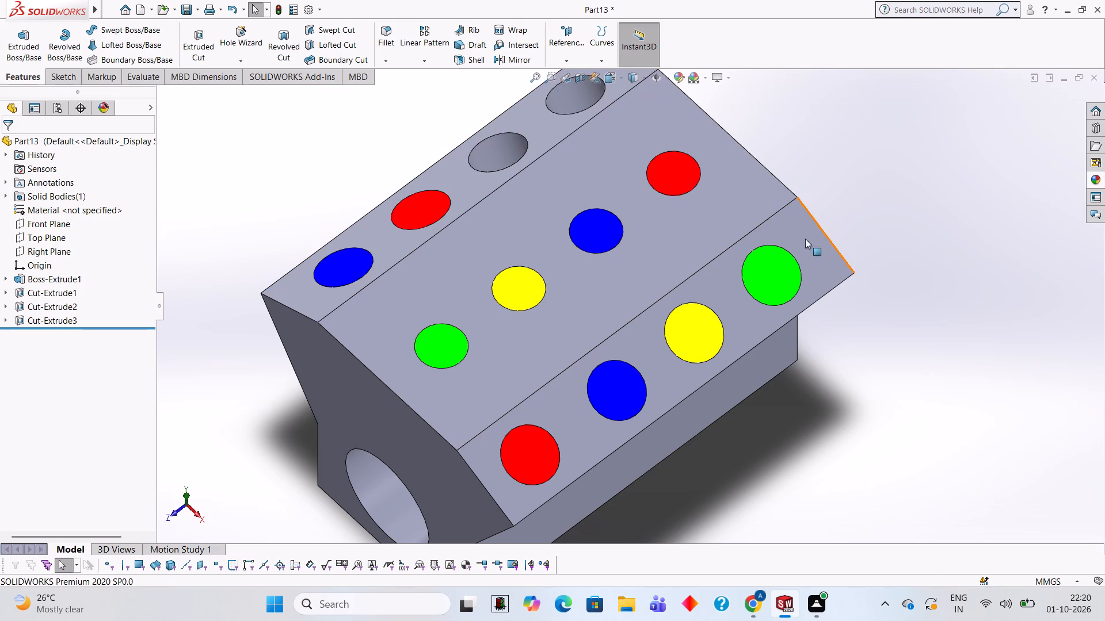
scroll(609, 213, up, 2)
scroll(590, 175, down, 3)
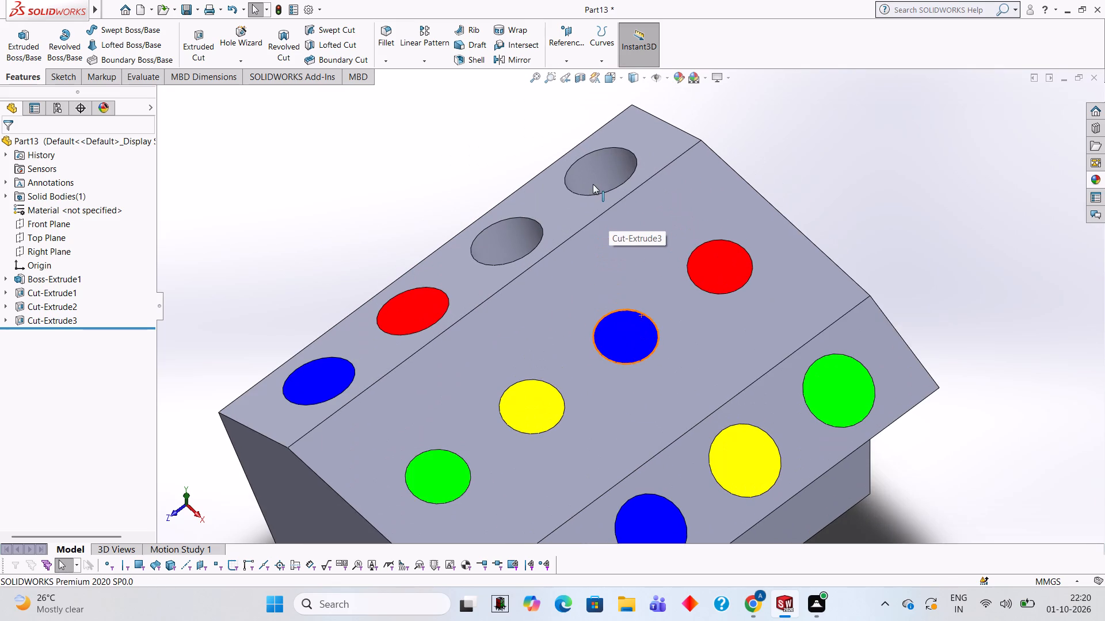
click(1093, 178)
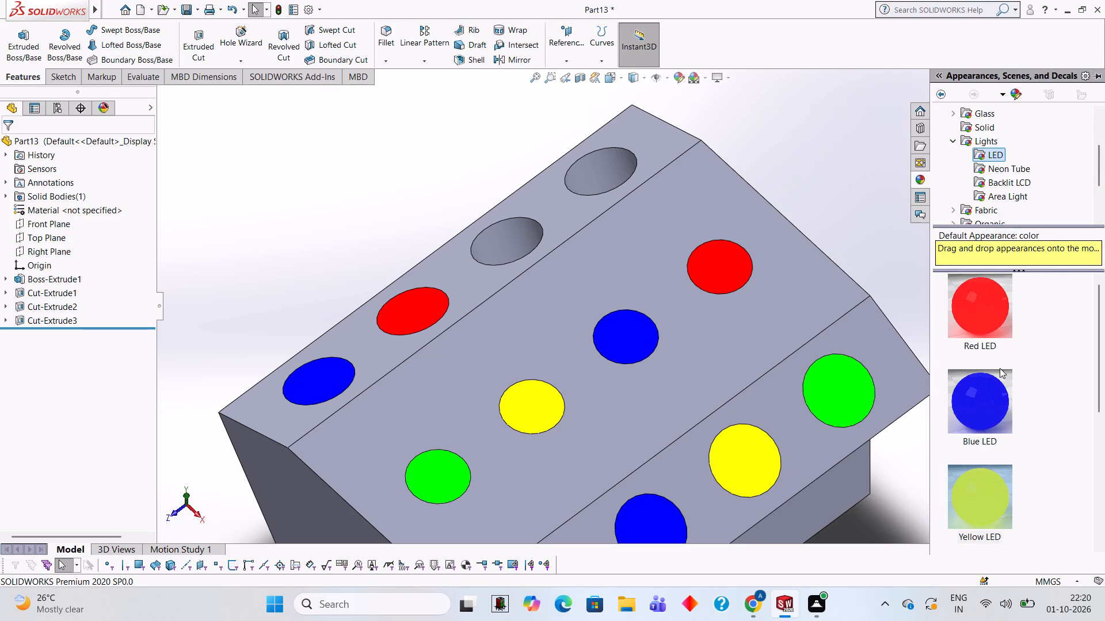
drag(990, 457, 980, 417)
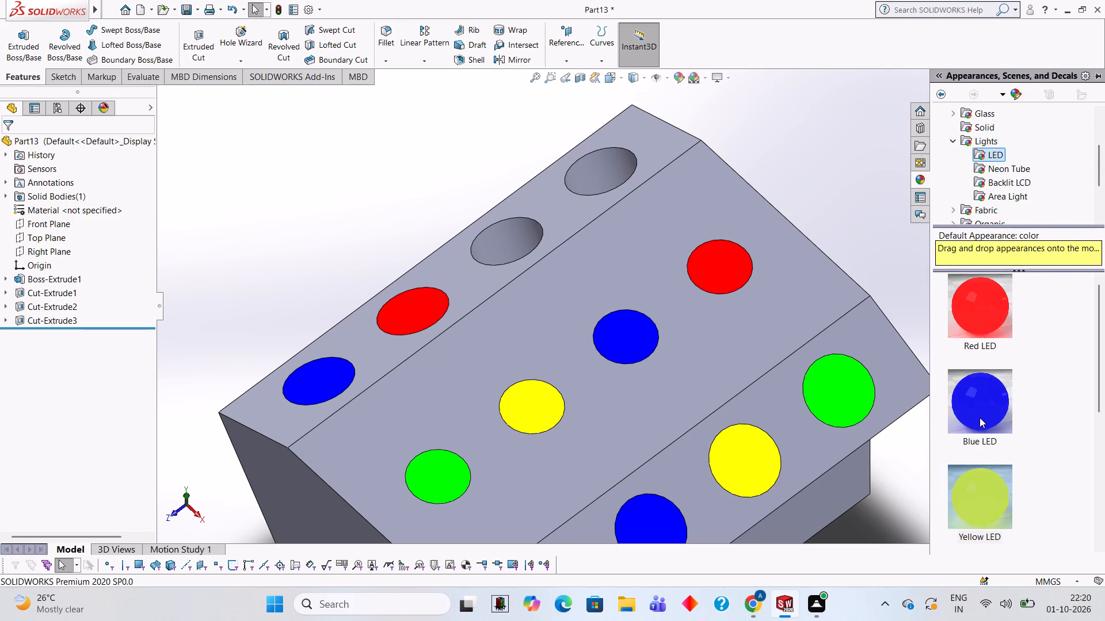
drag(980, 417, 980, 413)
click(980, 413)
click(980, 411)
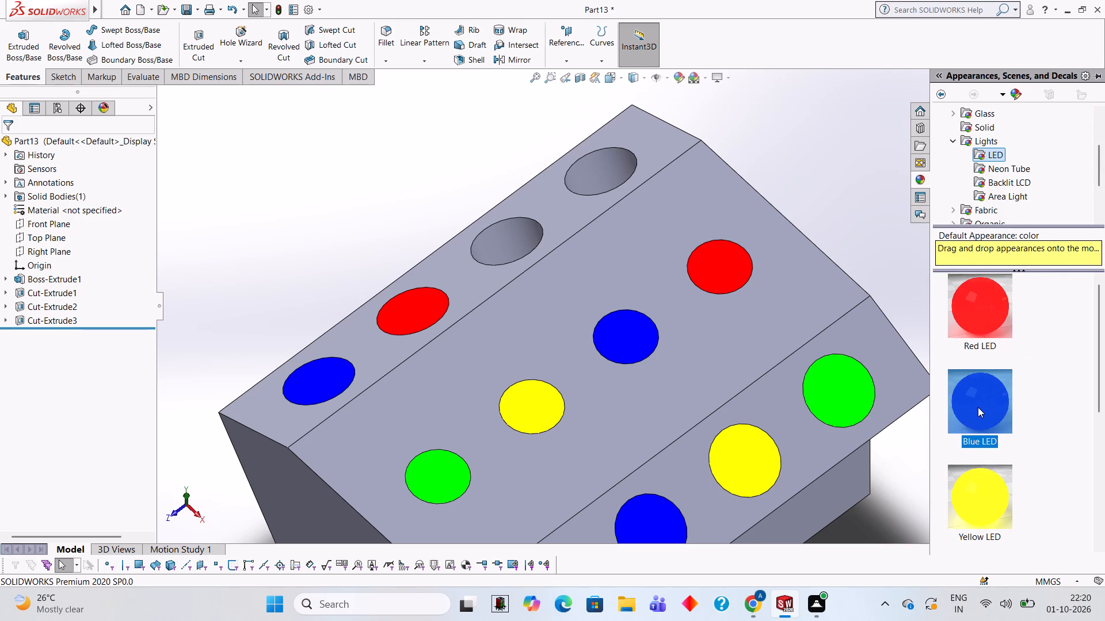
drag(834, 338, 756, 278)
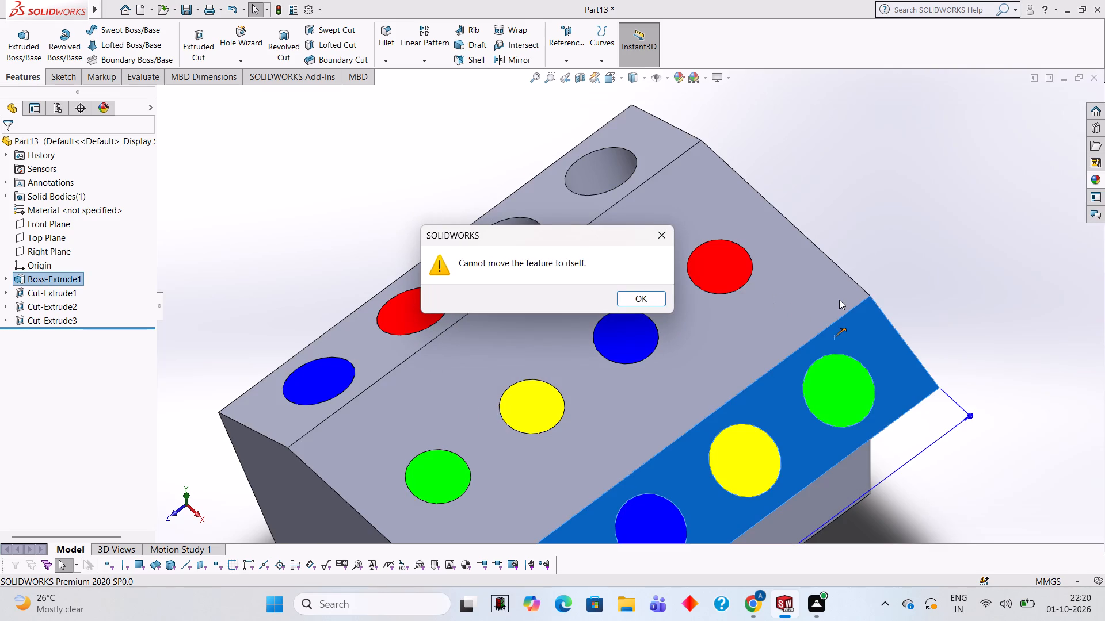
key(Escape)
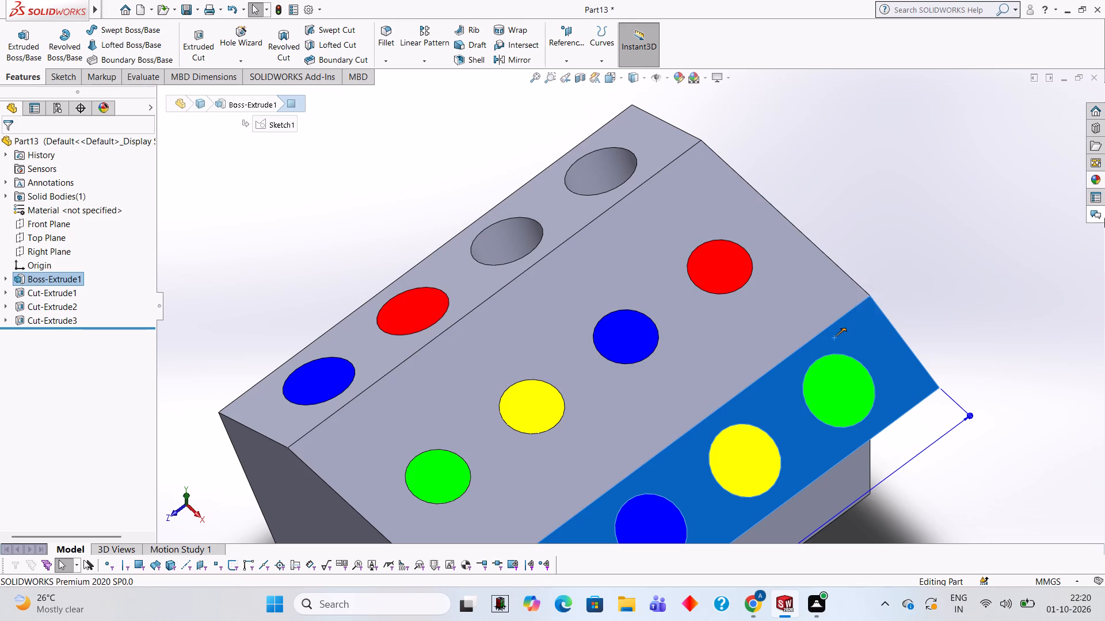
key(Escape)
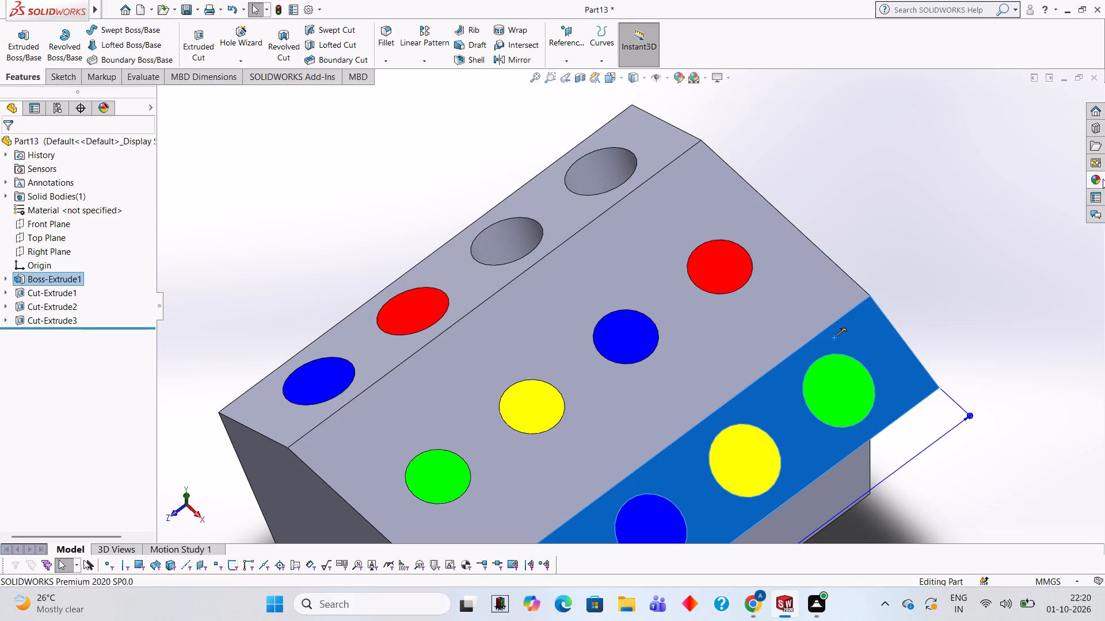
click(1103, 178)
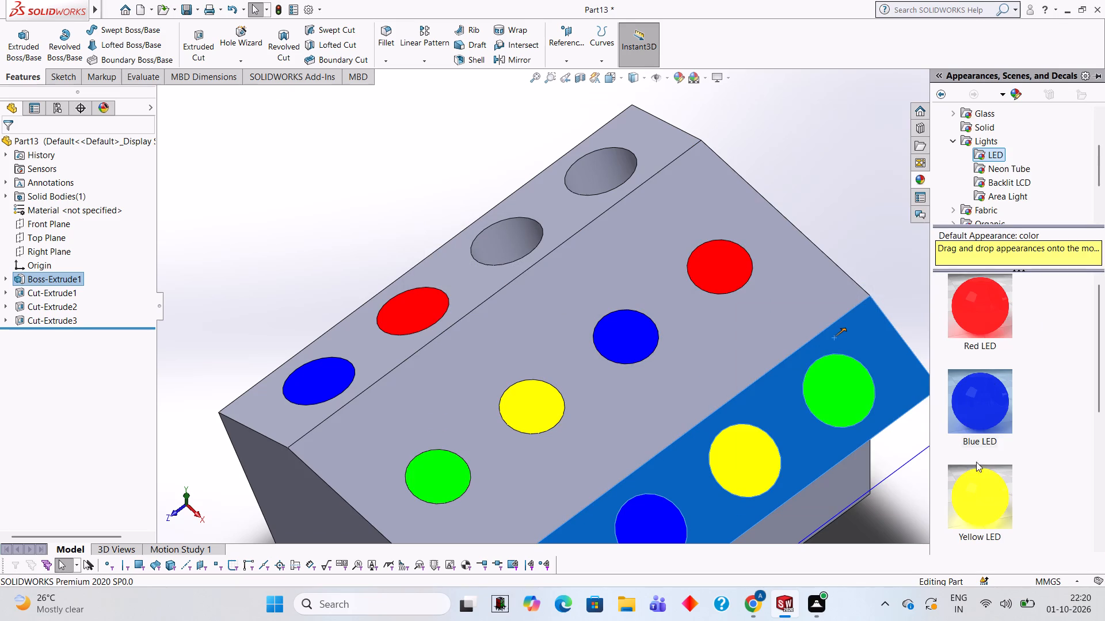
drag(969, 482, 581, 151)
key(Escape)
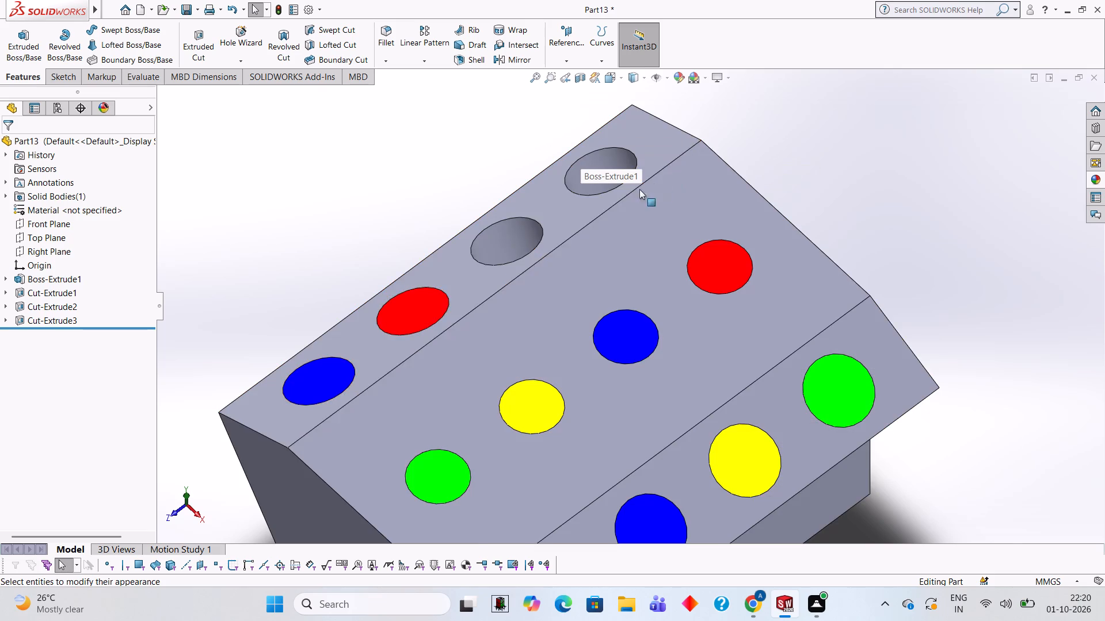
Apply the Yellow LED appearance to only the inner face of the rearmost hole on the far sloped face.
scroll(602, 203, down, 2)
click(1097, 176)
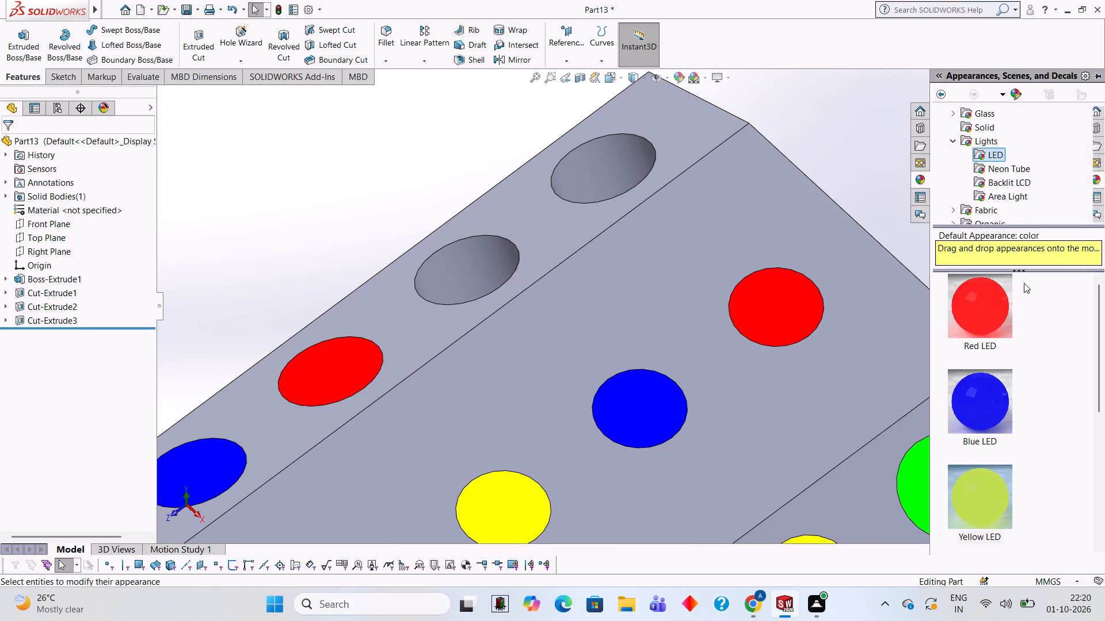
drag(996, 480, 627, 143)
click(627, 143)
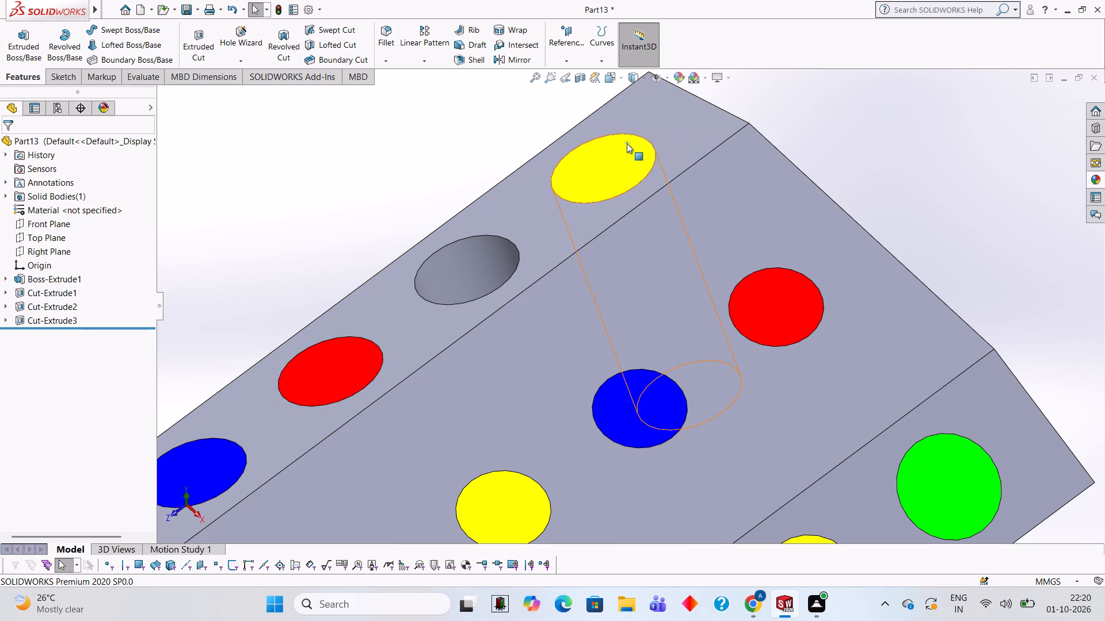
Apply the Green LED appearance to only the inner face of the third hole from the front on the far sloped face.
click(1094, 182)
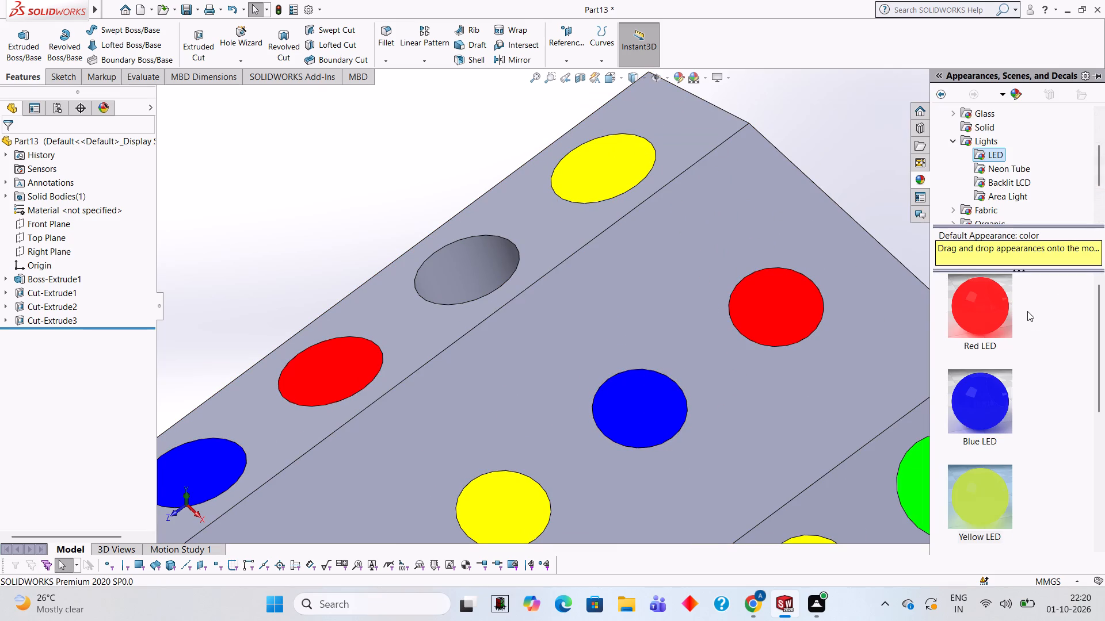
scroll(1027, 313, up, 2)
scroll(986, 323, down, 2)
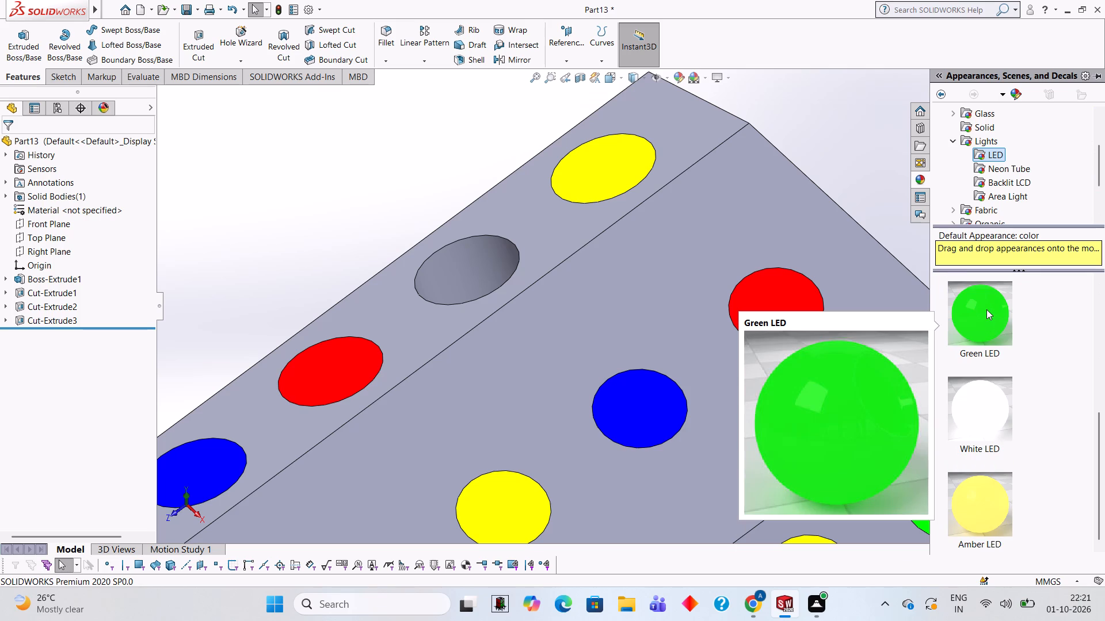
drag(983, 309, 832, 299)
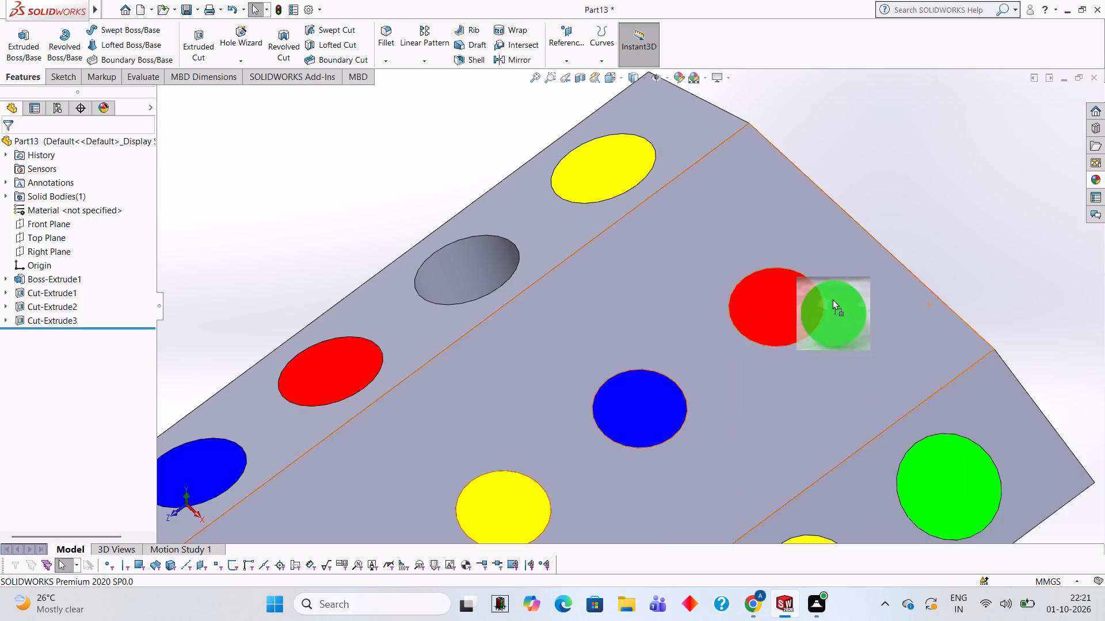
drag(832, 299, 474, 267)
click(474, 267)
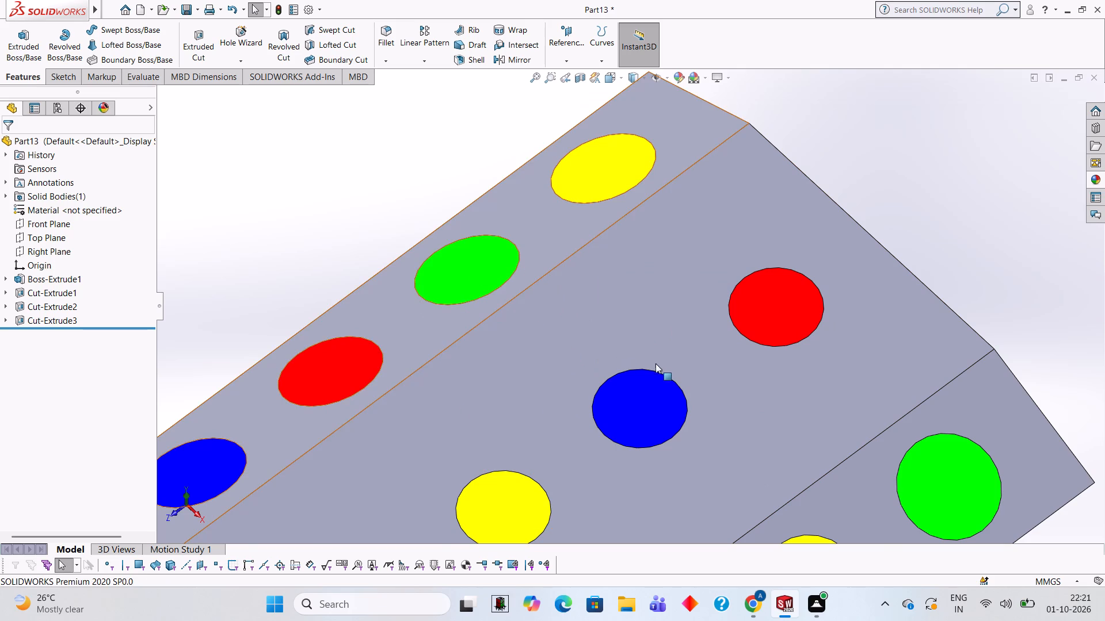
Apply the Pink appearance from the Solid category to the whole engine block body.
scroll(676, 375, up, 7)
scroll(672, 375, down, 1)
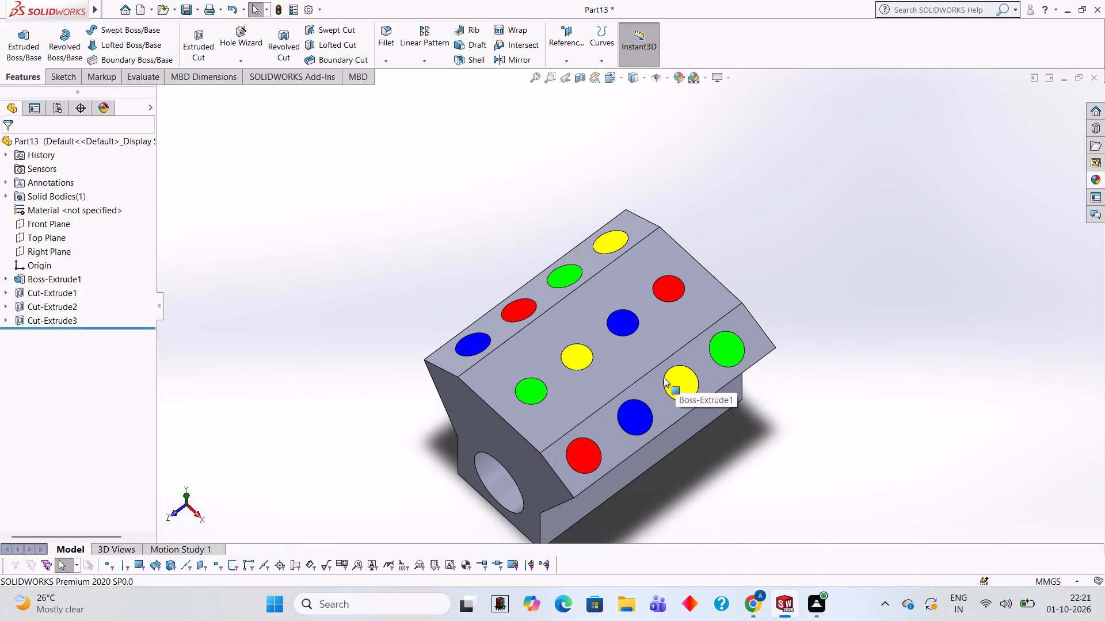
middle_drag(608, 399, 617, 362)
scroll(617, 363, down, 1)
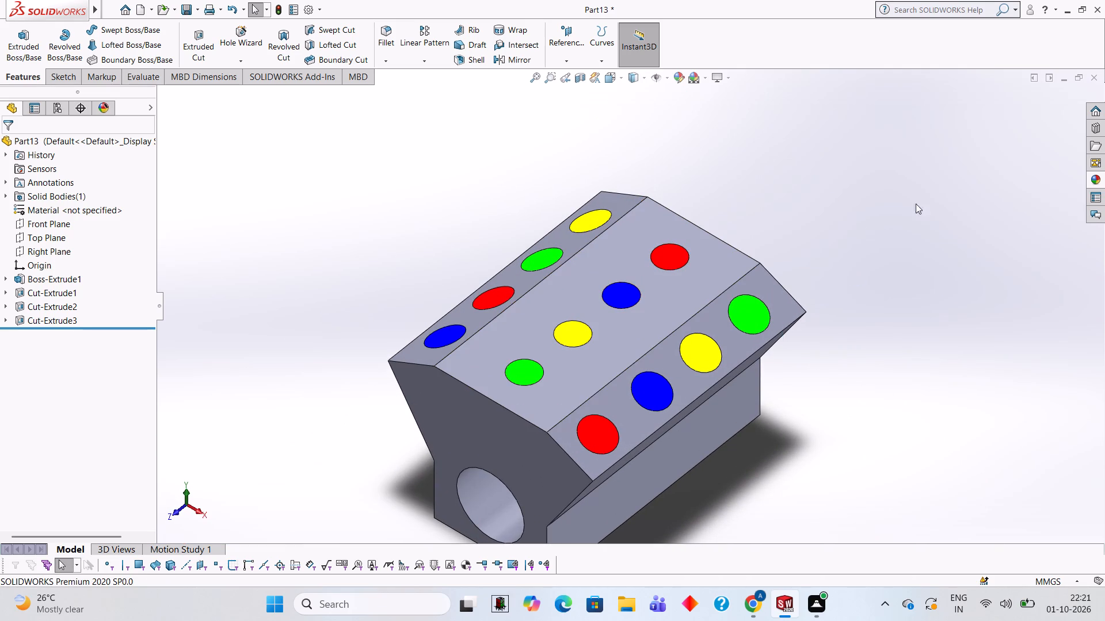
click(1094, 176)
scroll(968, 310, down, 4)
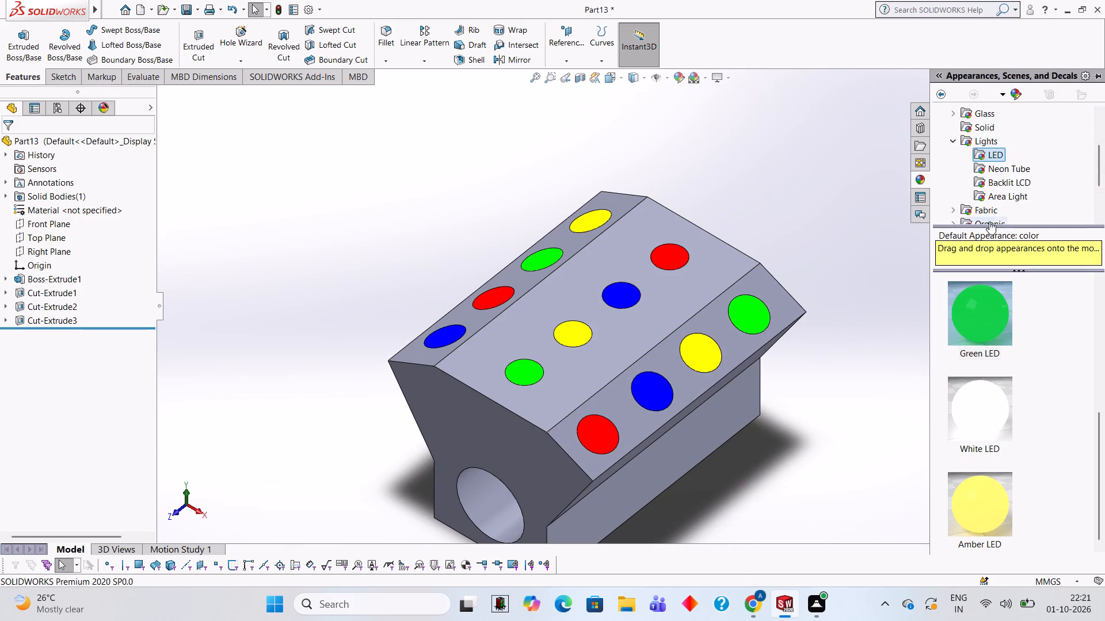
click(987, 139)
click(987, 128)
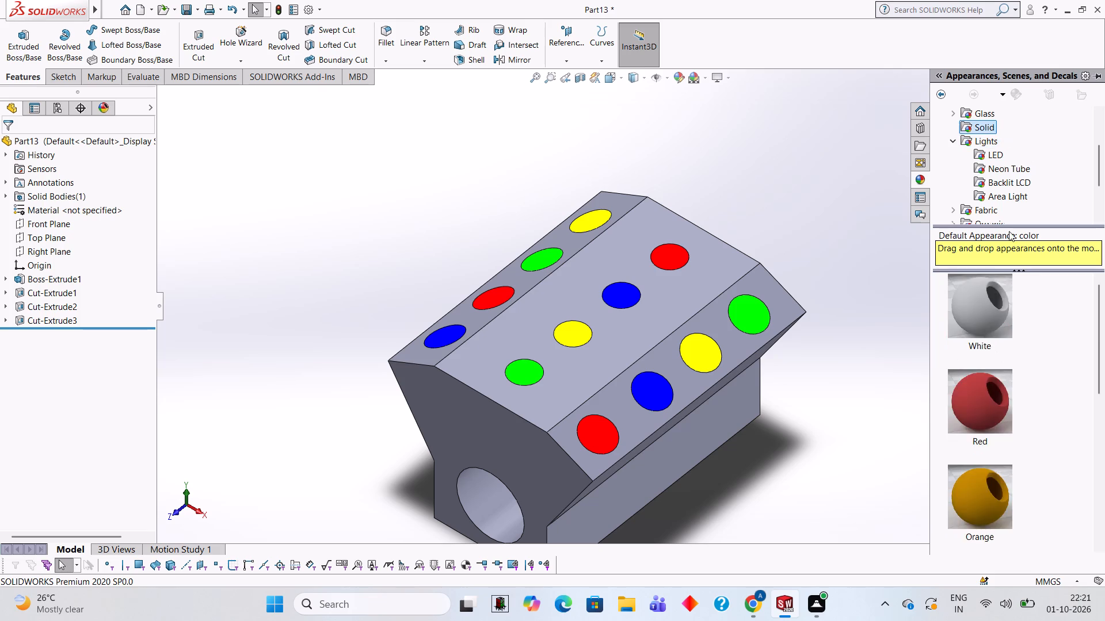
scroll(1001, 309, down, 5)
drag(983, 488, 538, 386)
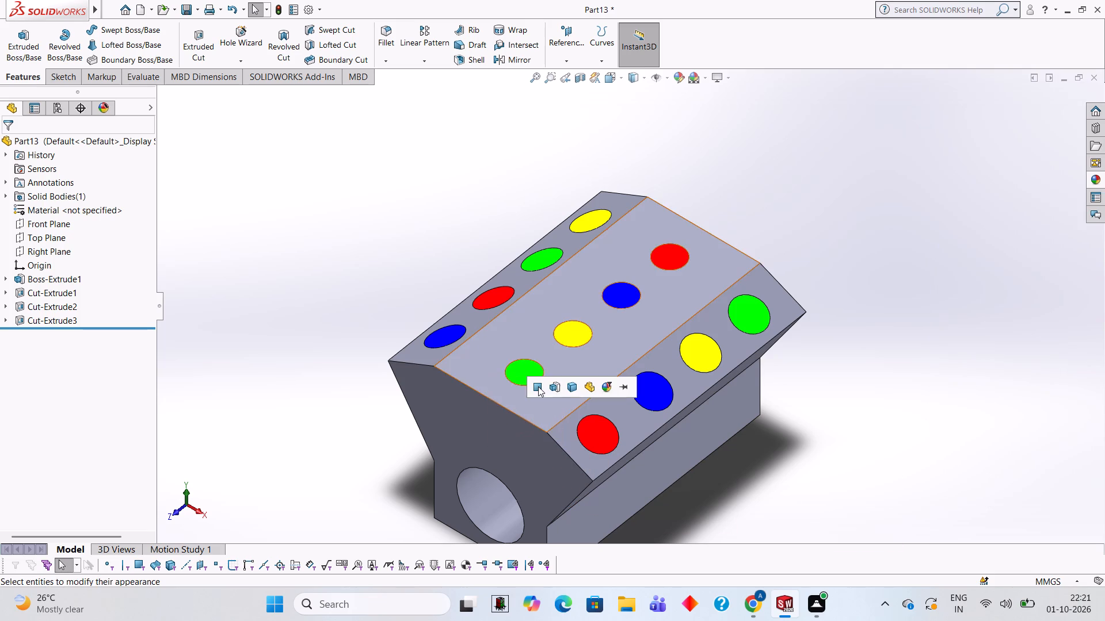
click(570, 386)
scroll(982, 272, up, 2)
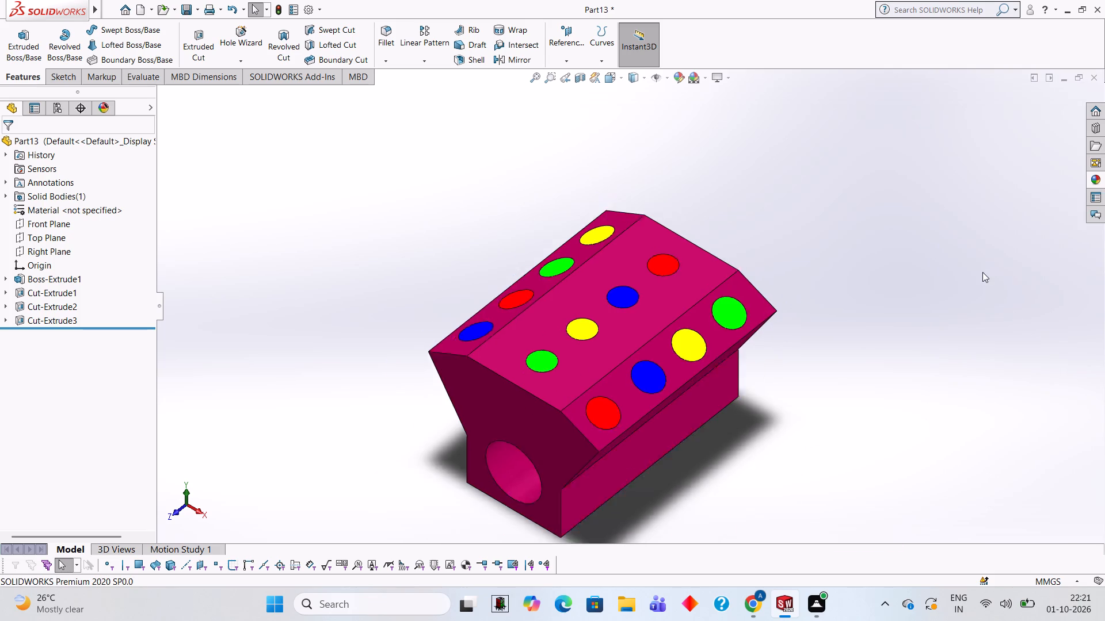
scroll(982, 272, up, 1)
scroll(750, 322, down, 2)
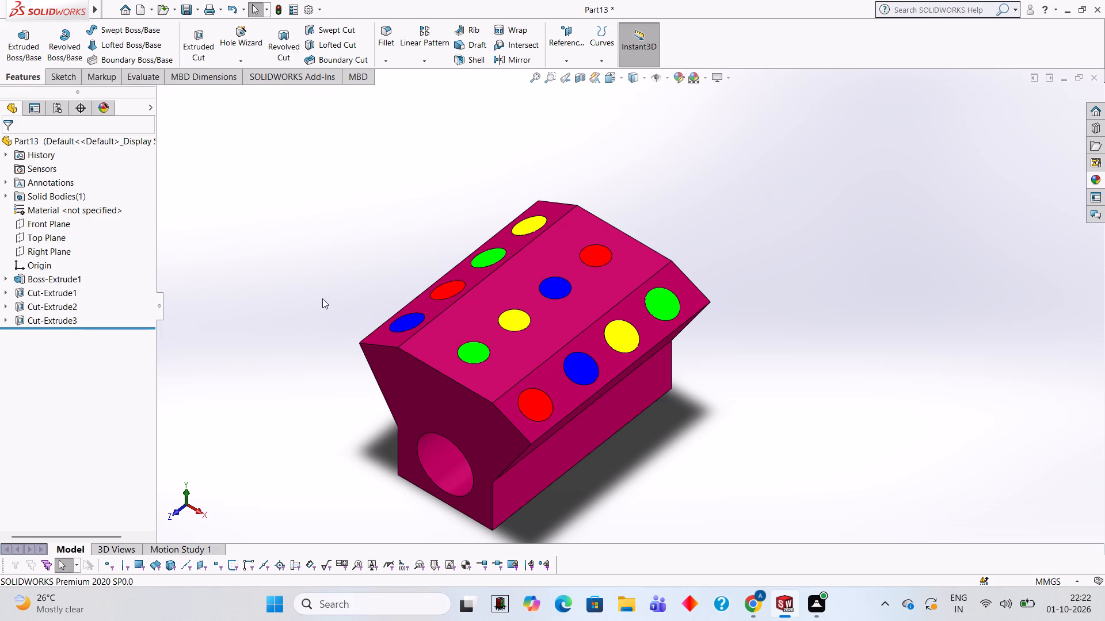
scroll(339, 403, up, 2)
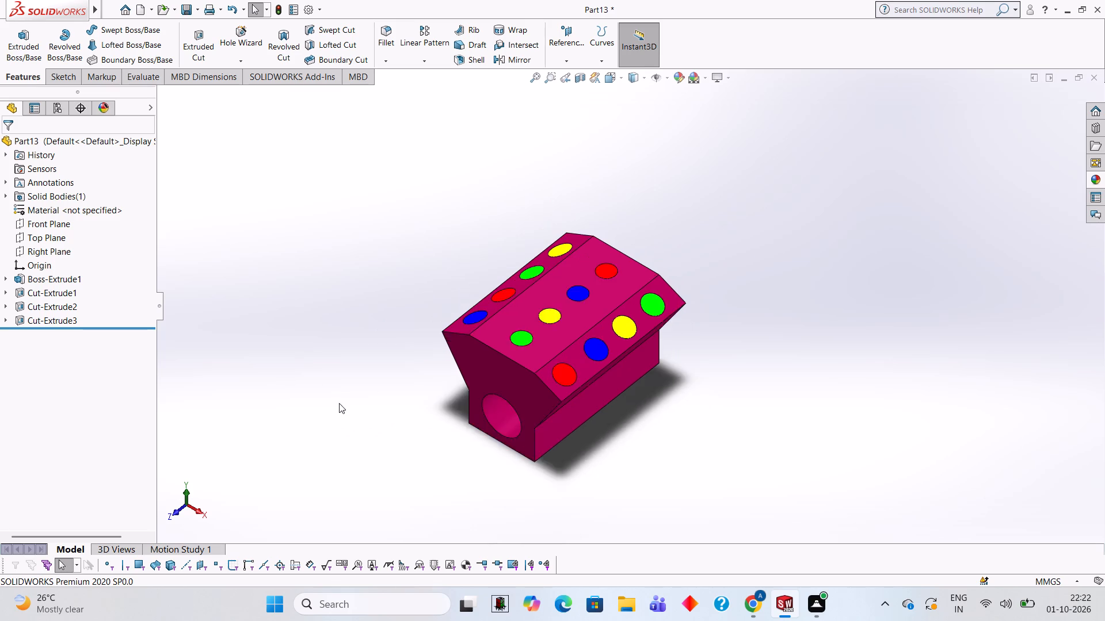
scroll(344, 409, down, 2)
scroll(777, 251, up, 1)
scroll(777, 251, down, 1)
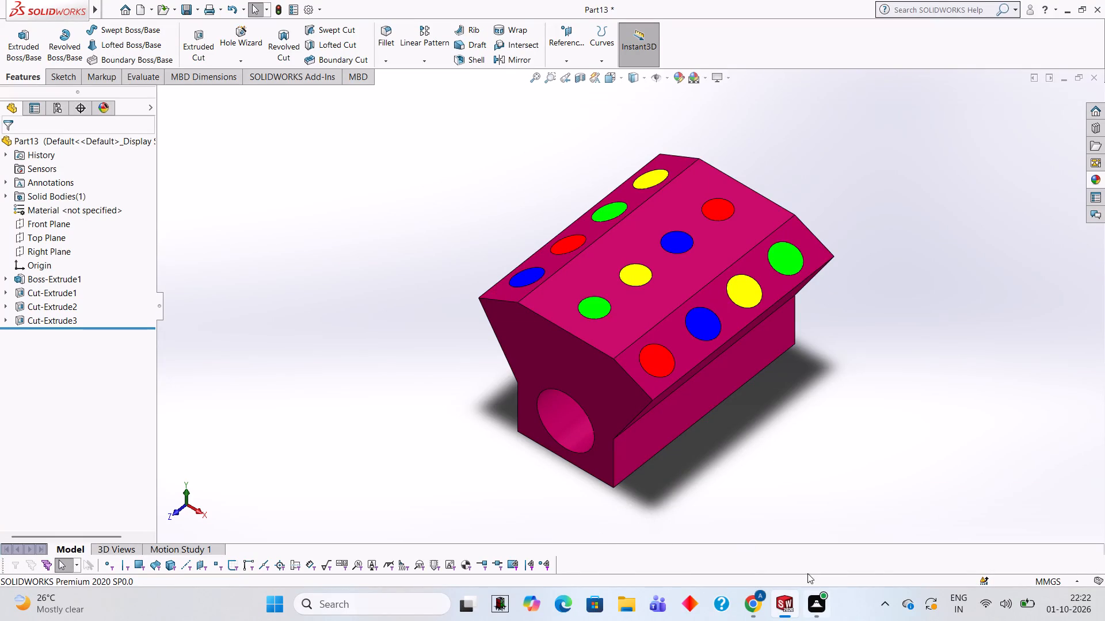
Apply the Green appearance from the Solid category to only the inner face of the main bore.
click(1096, 183)
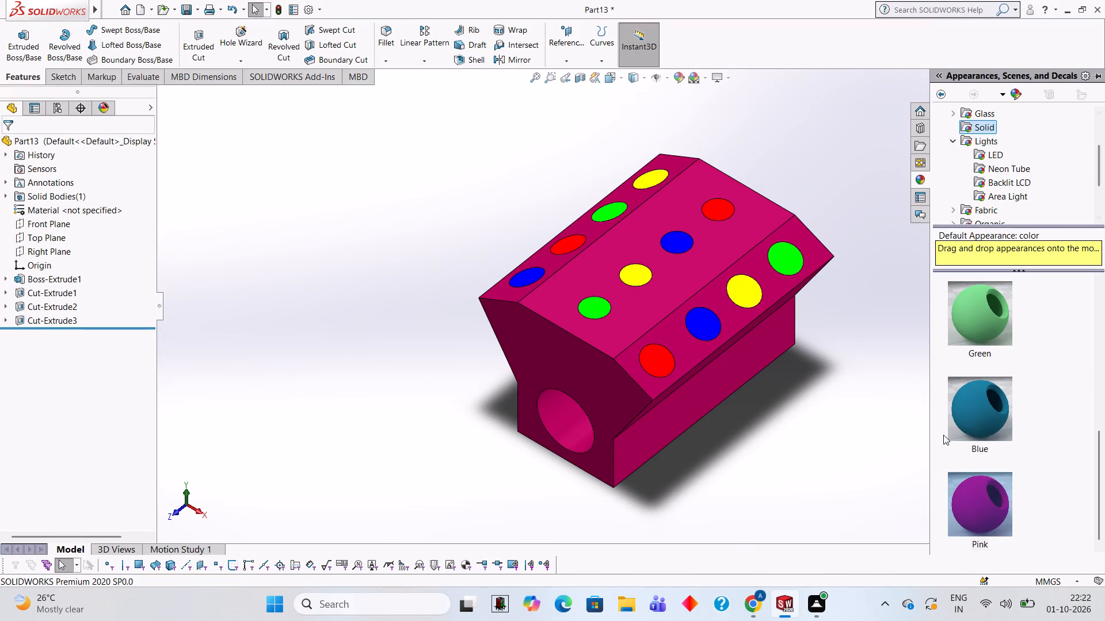
drag(980, 324, 557, 425)
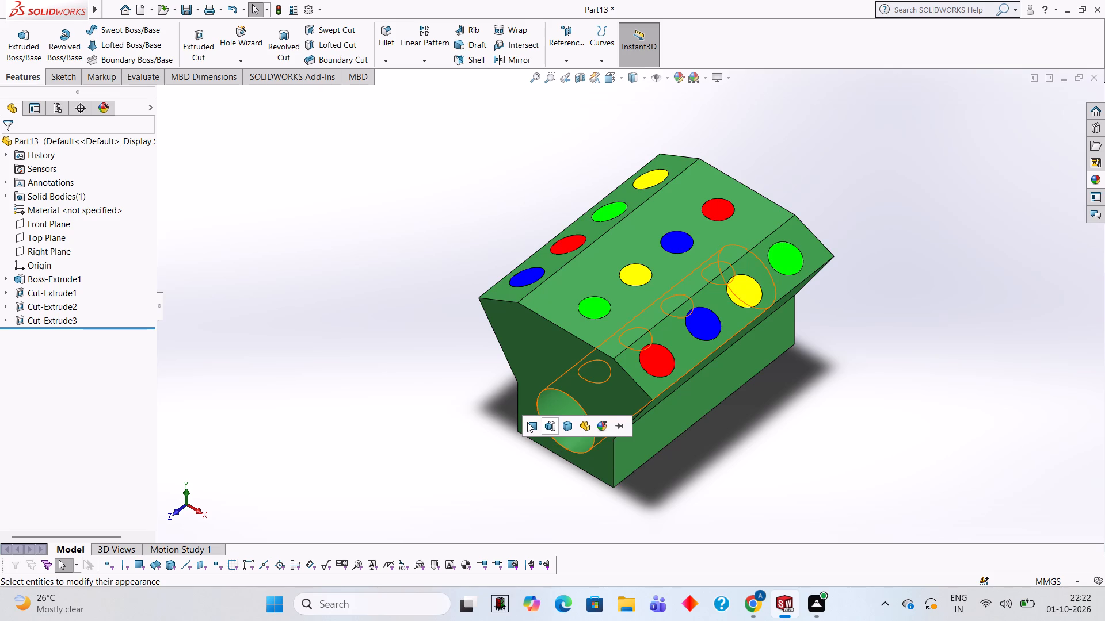
click(527, 422)
scroll(692, 414, up, 1)
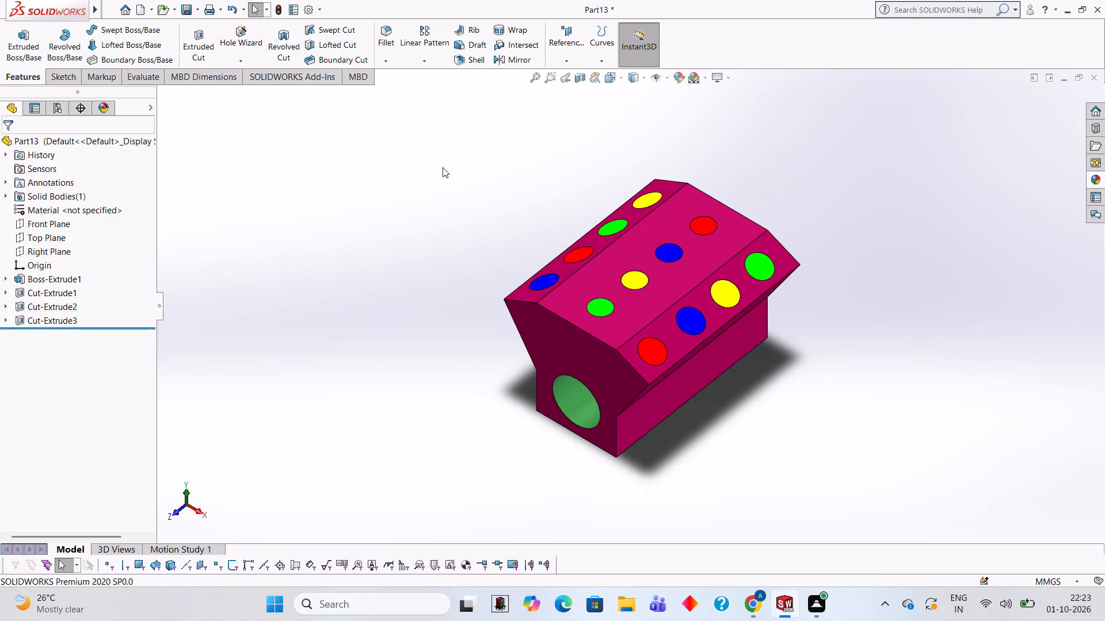
Save the part in the Documents folder as a SOLIDWORKS part named V ENGINE.
key(ctrl+s)
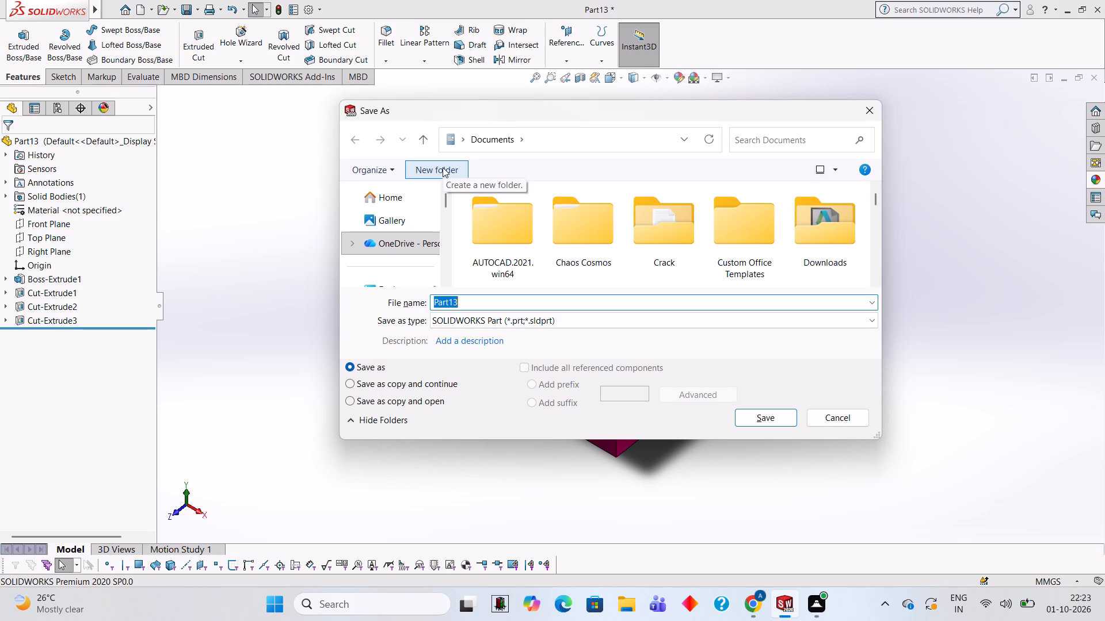
text(V R)
text(NGIN)
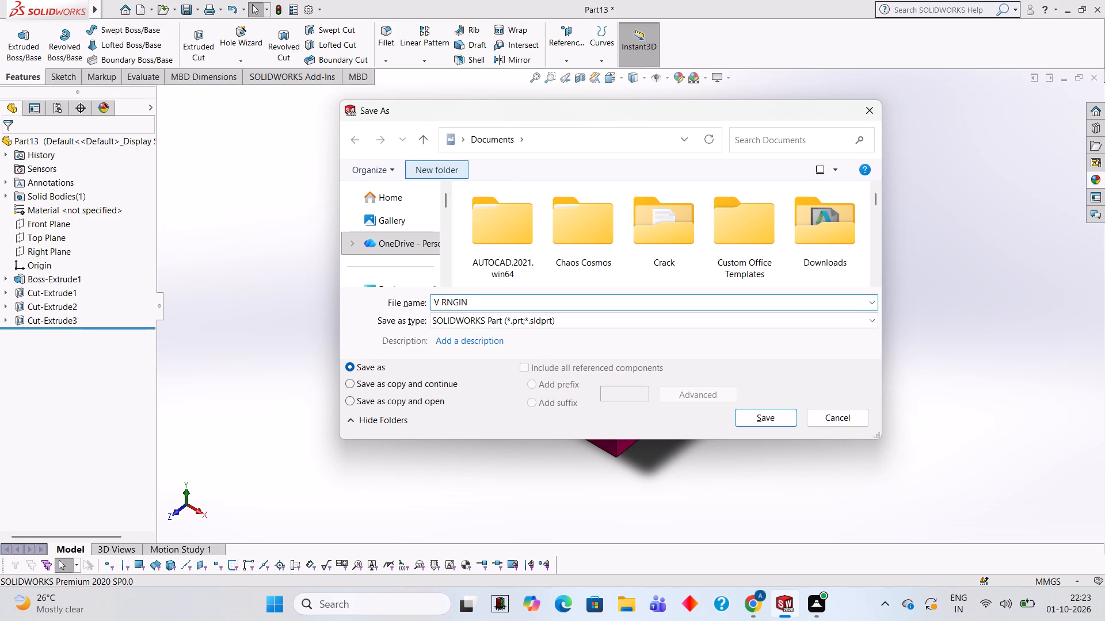
key(BackSpace)
key(BackSpace)
key(BackSpace)
key(BackSpace)
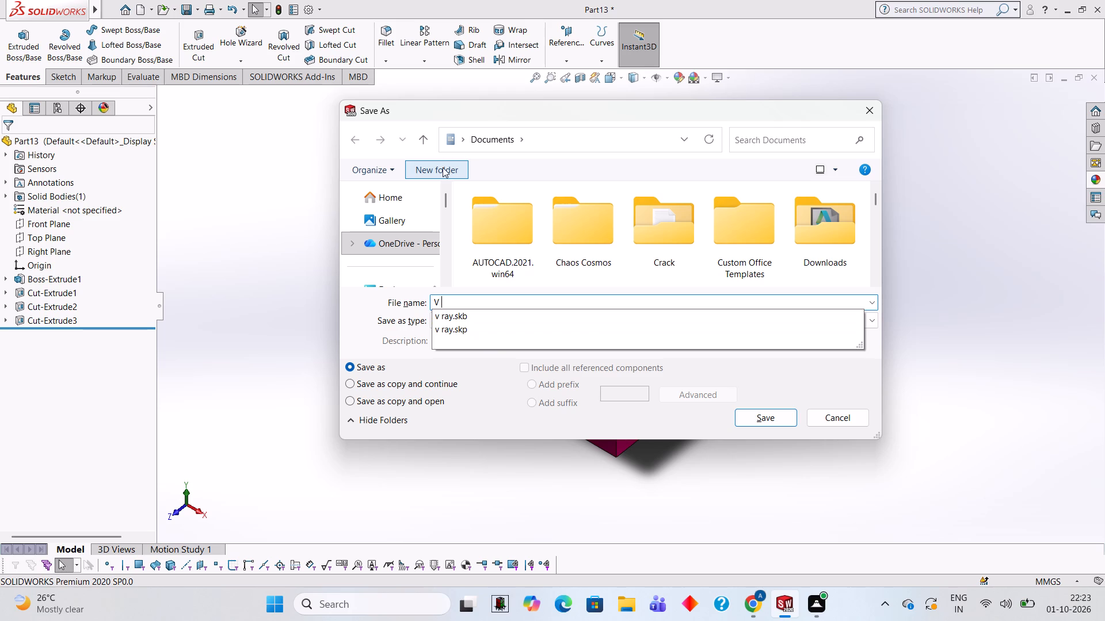
key(BackSpace)
key(e)
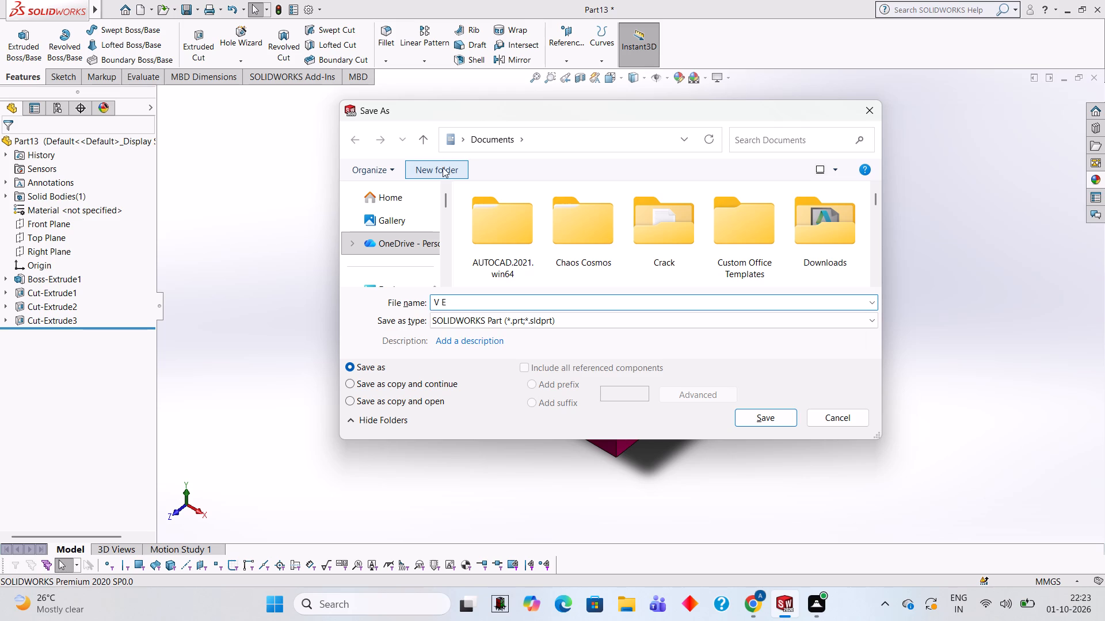
key(n)
text(GINE)
key(space)
click(764, 413)
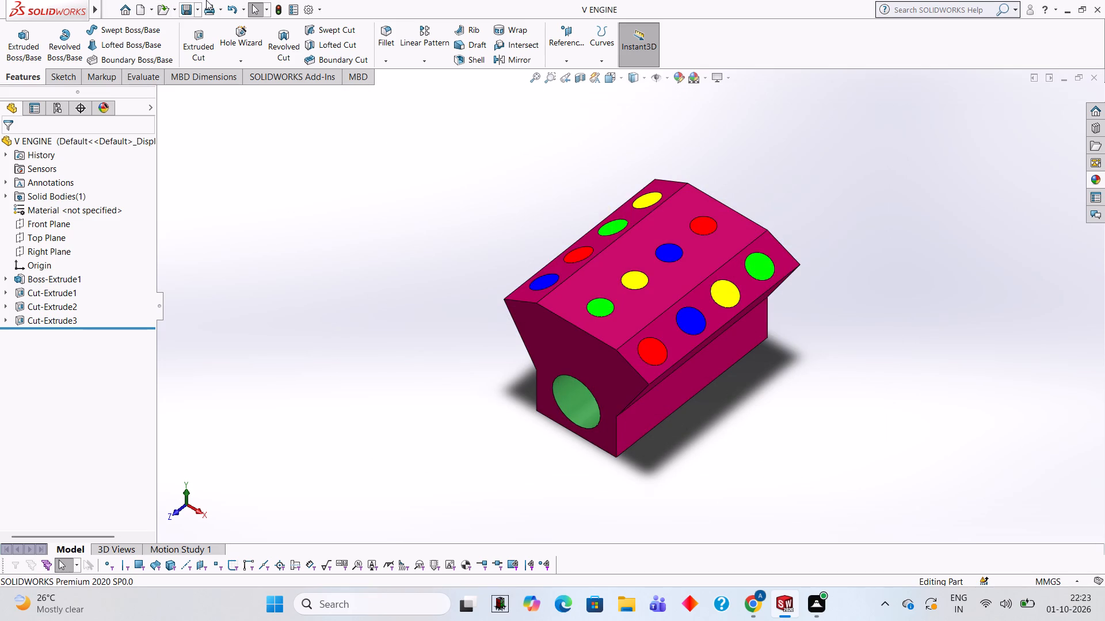
Save a copy of the part as an Adobe PDF named V ENGINE in the Documents folder.
click(199, 4)
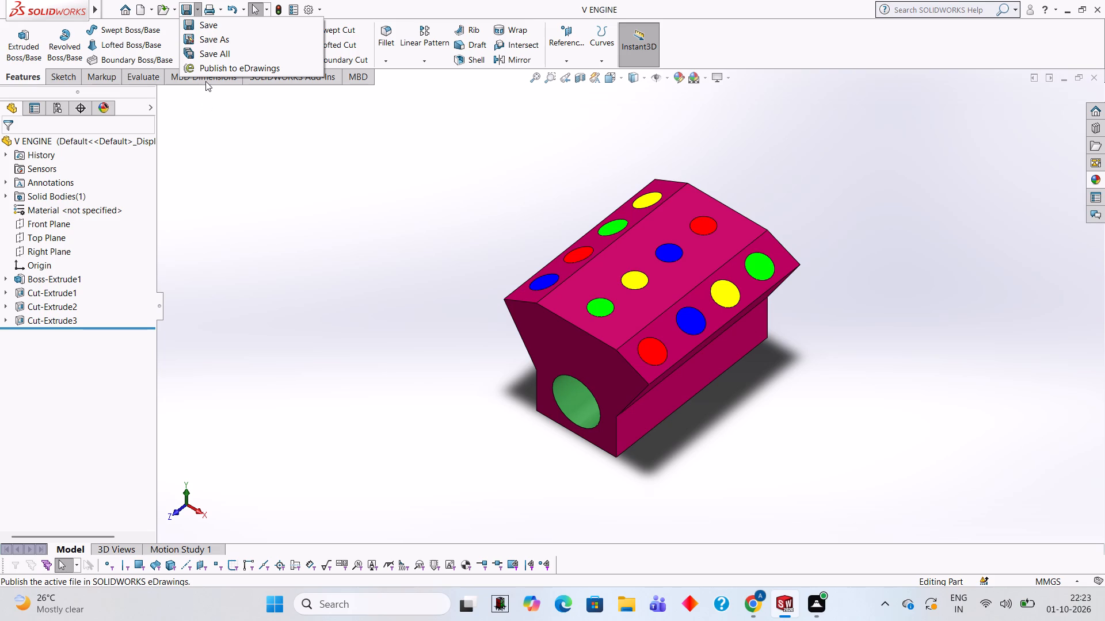
click(246, 44)
click(475, 322)
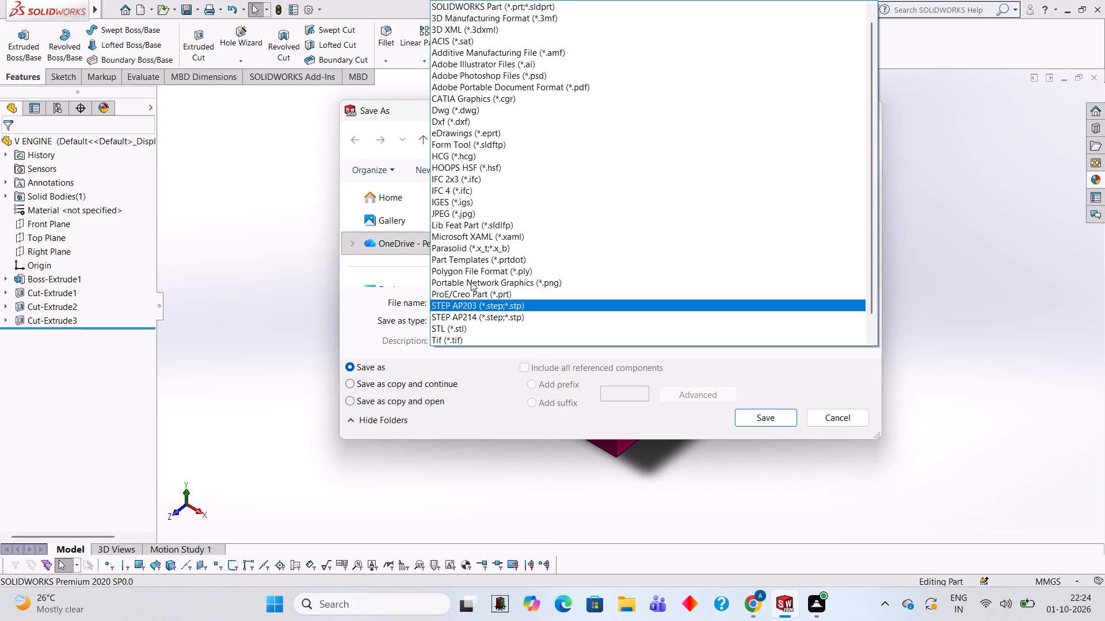
click(496, 81)
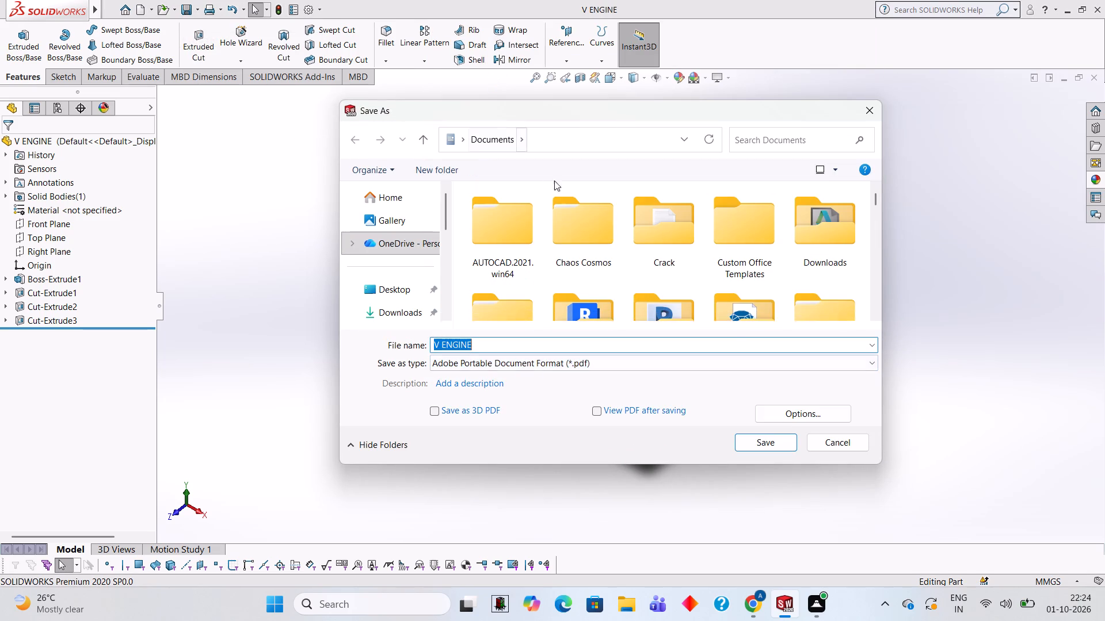
click(768, 436)
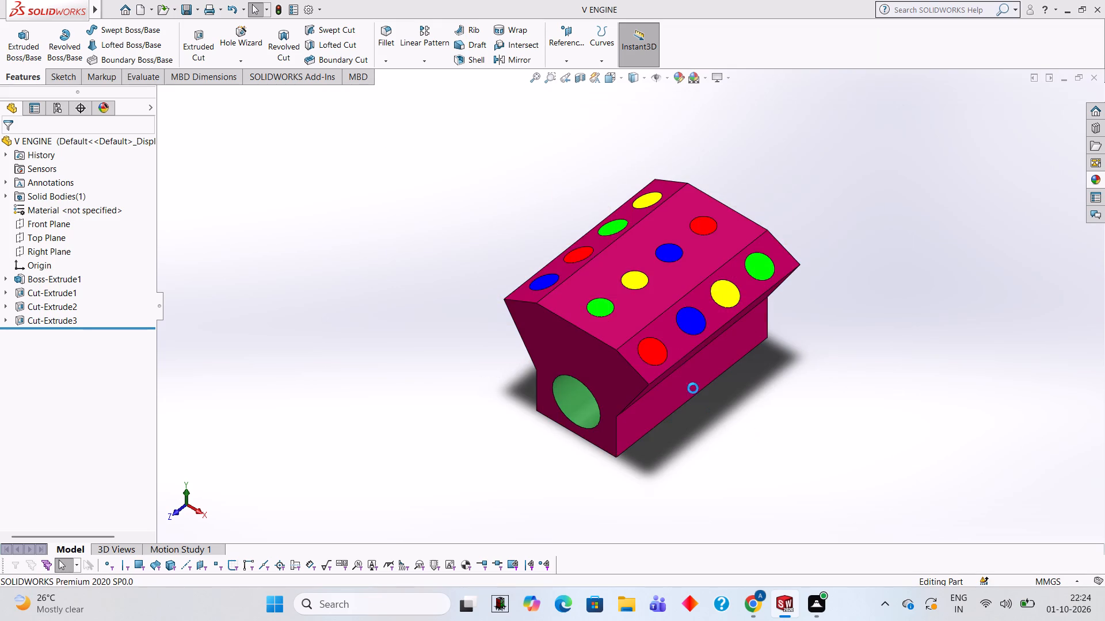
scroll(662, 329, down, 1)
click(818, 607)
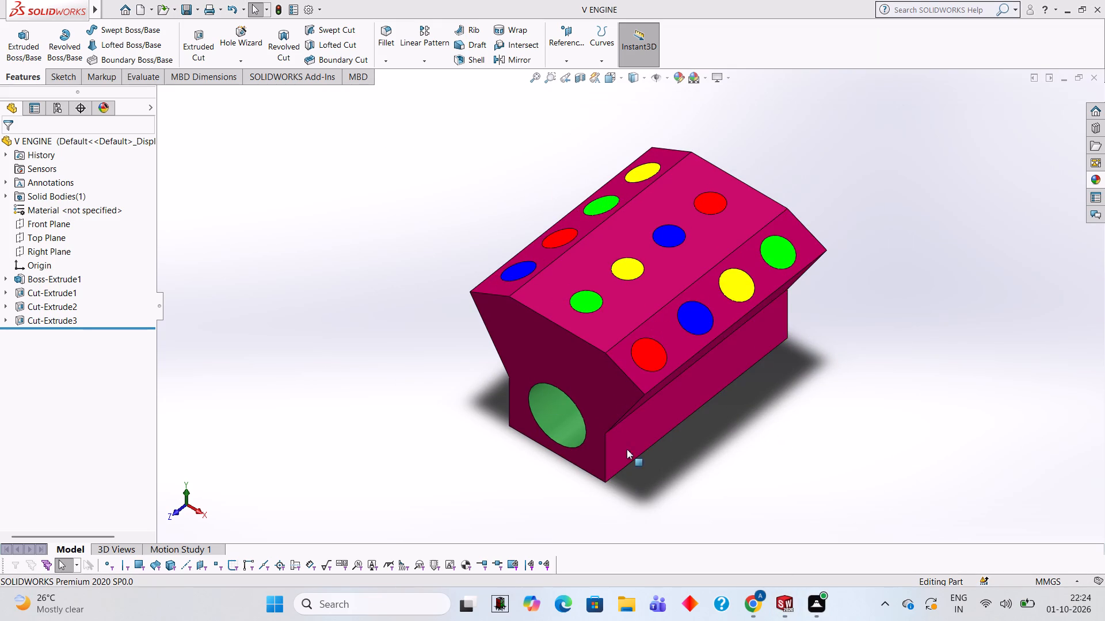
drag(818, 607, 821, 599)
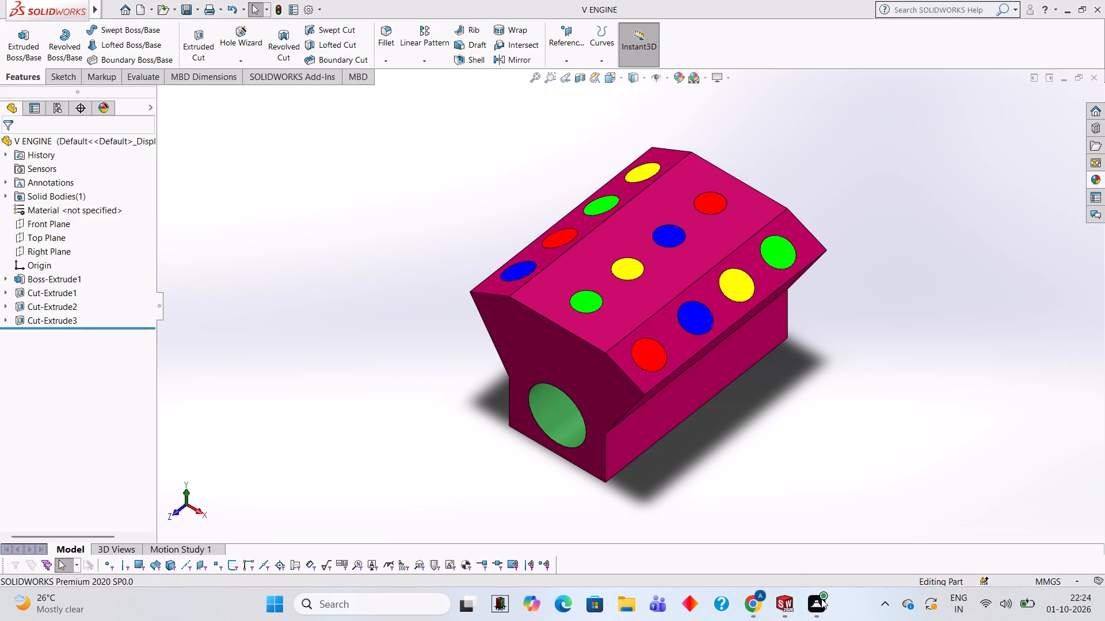